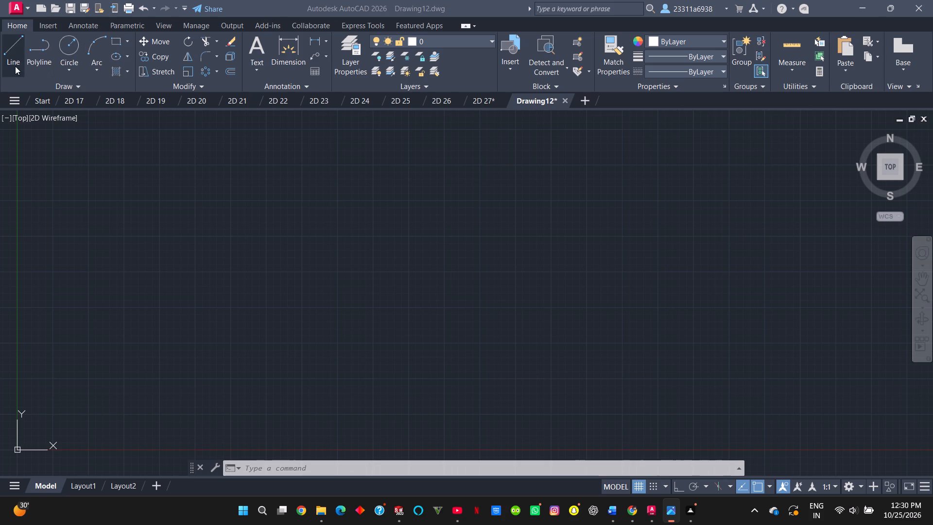
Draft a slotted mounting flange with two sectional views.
Draw a horizontal ray running in the positive X direction, with Ortho mode on.
key("c")
key("o")
left_click(265, 457)
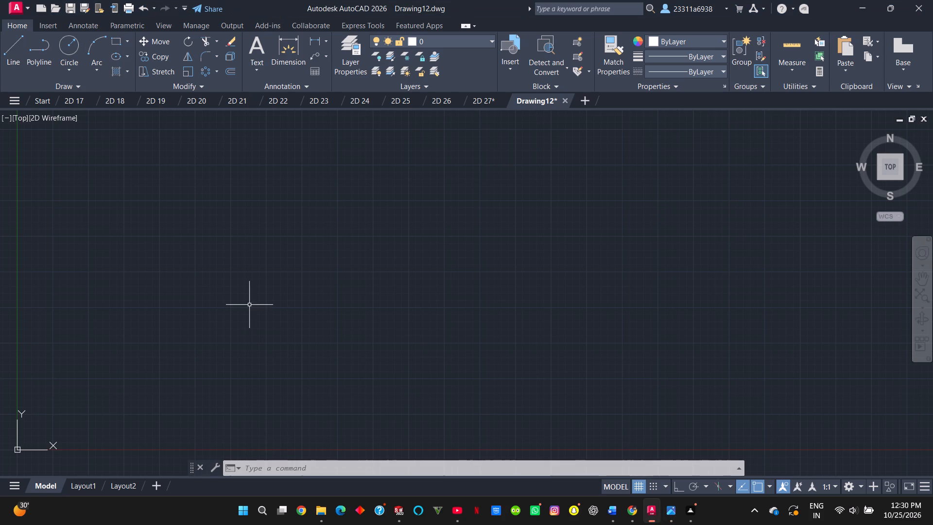
type("co")
left_click(307, 337)
left_click(117, 262)
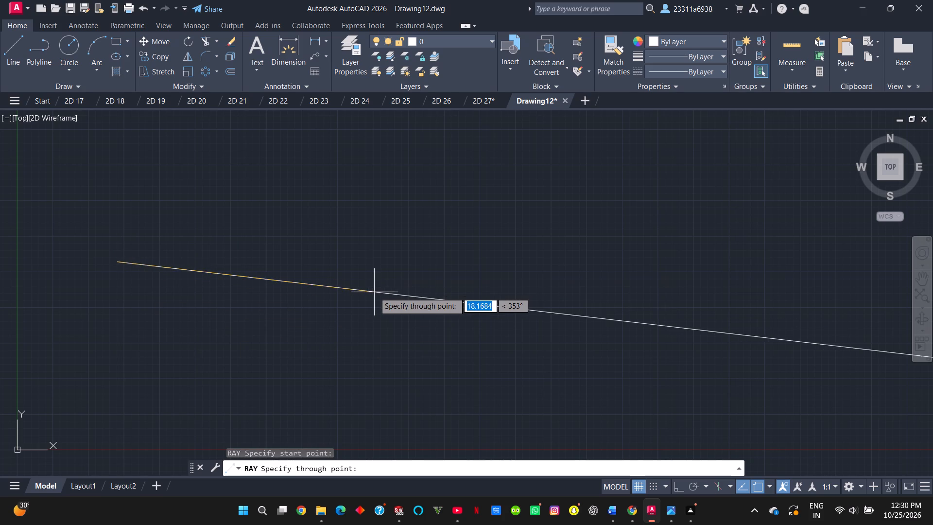
key("F8")
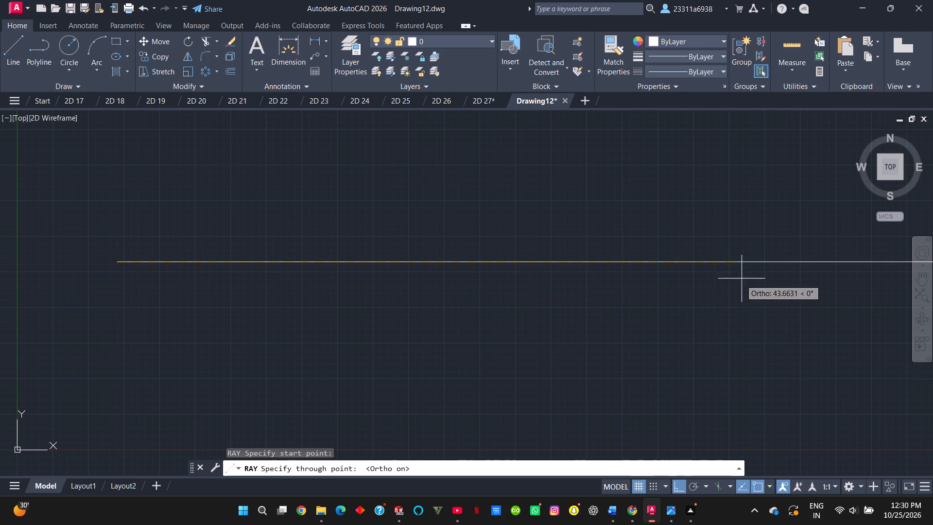
left_click(753, 262)
key("Escape")
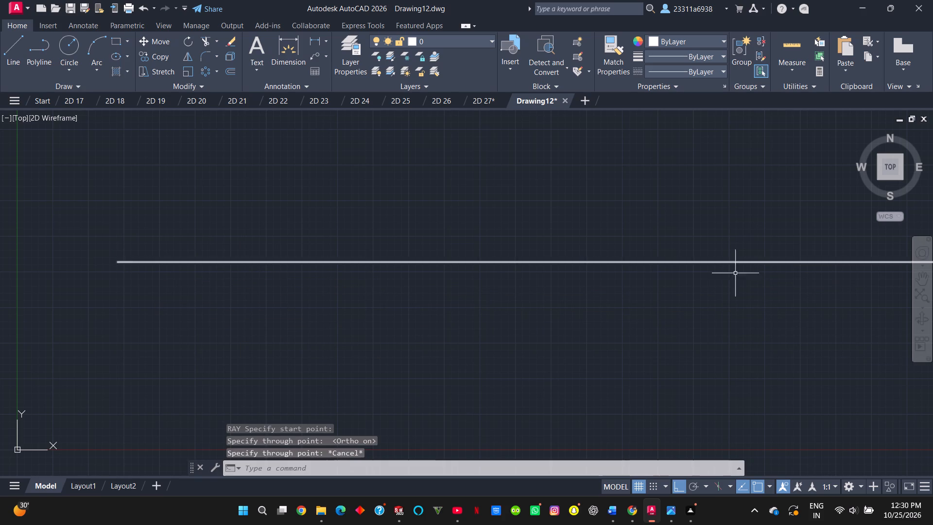
Move the UCS origin down and to the left, farther from the ray's start point.
scroll(259, 302, "down", 1)
left_click(106, 392)
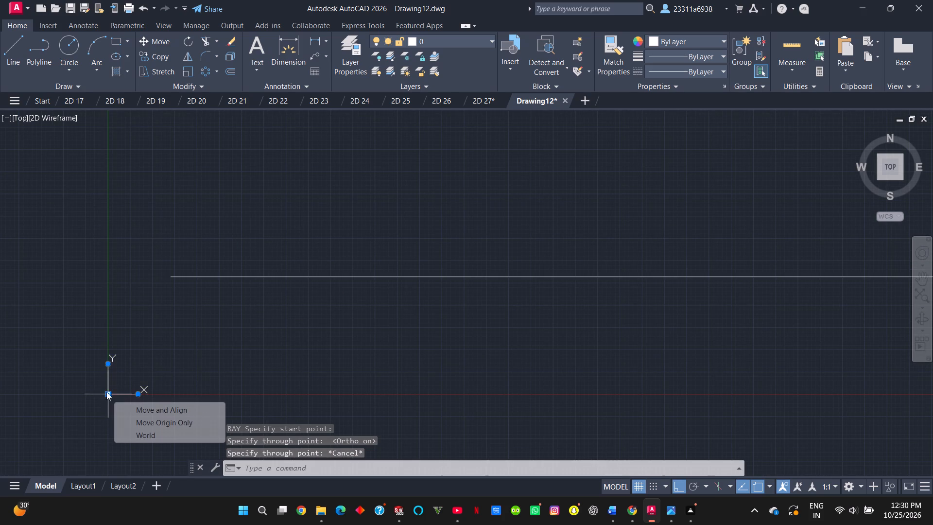
left_click(106, 392)
scroll(133, 387, "down", 3)
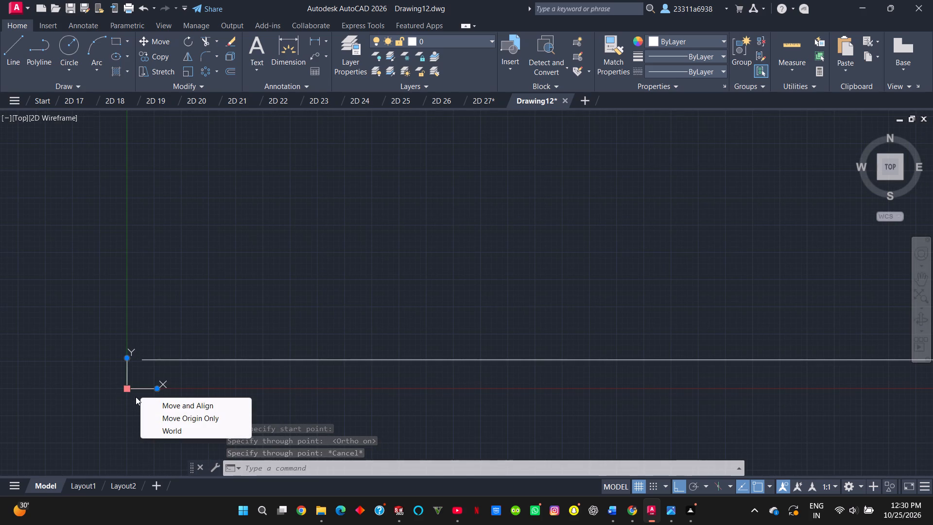
left_click(125, 386)
left_click(0, 409)
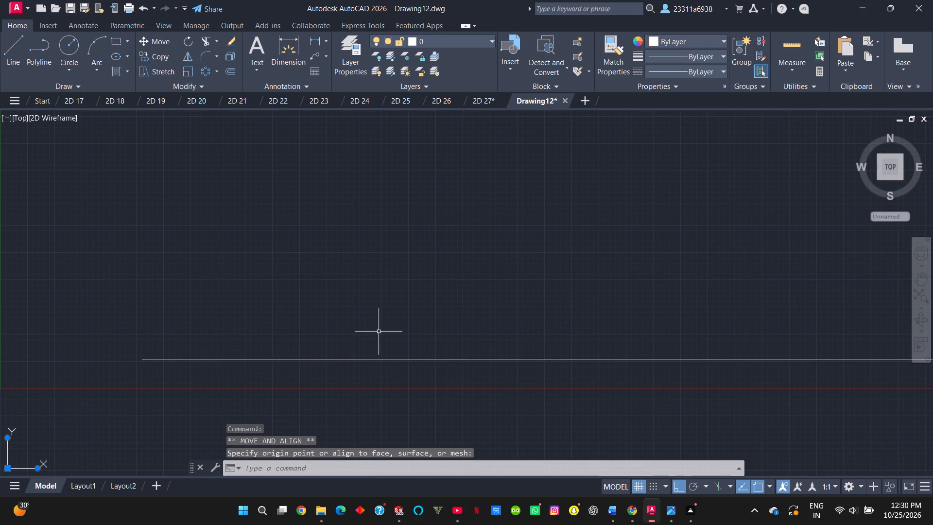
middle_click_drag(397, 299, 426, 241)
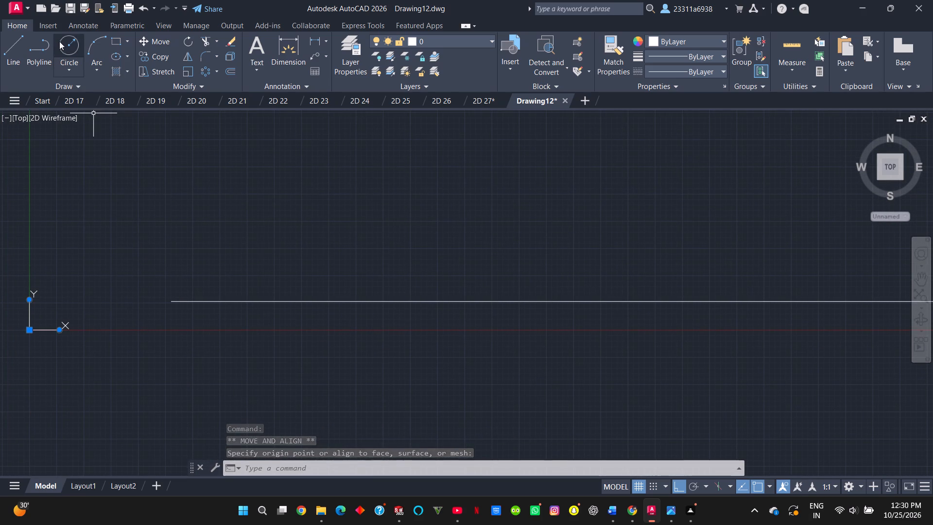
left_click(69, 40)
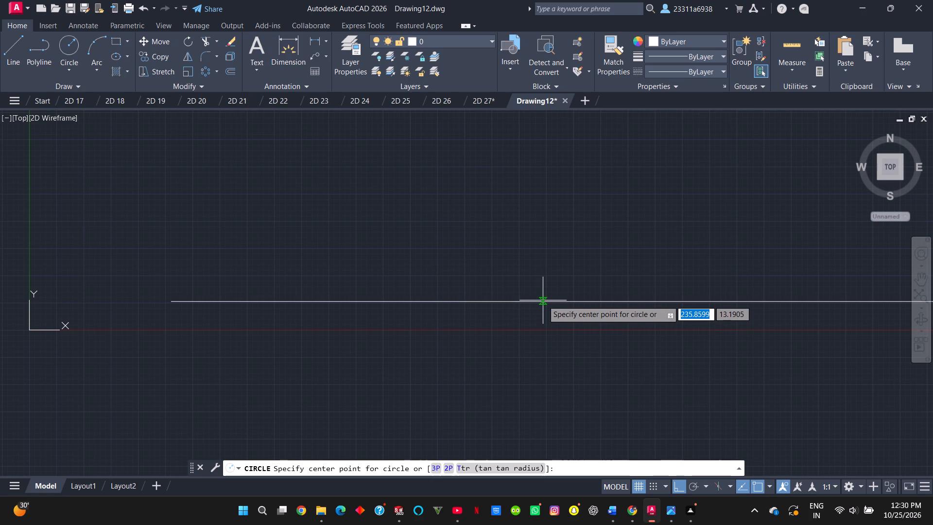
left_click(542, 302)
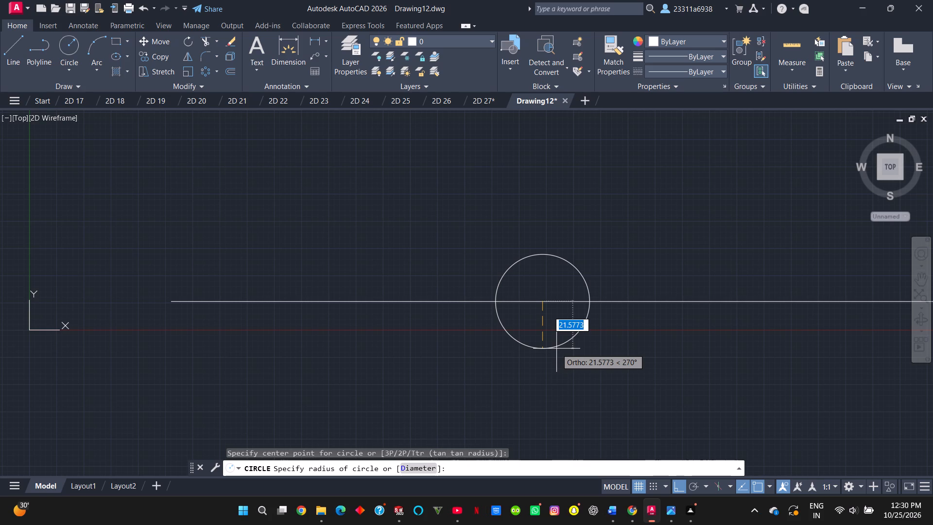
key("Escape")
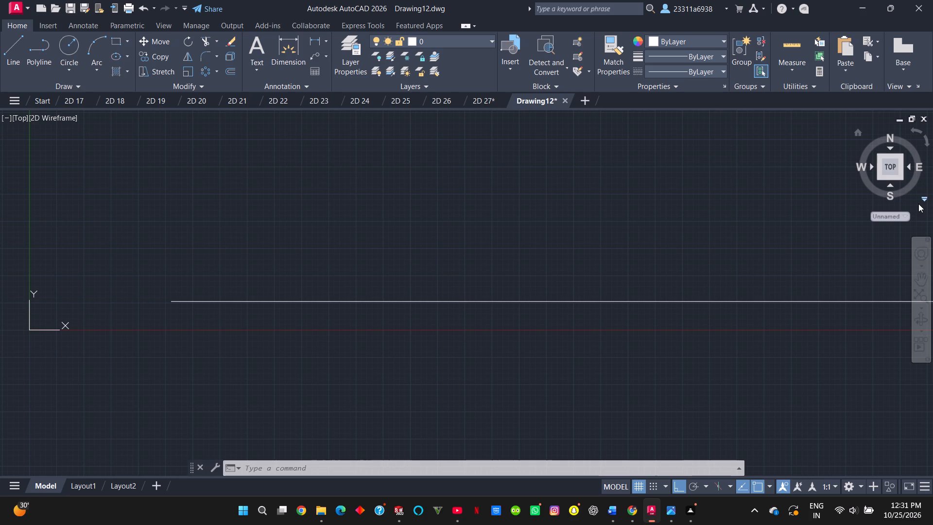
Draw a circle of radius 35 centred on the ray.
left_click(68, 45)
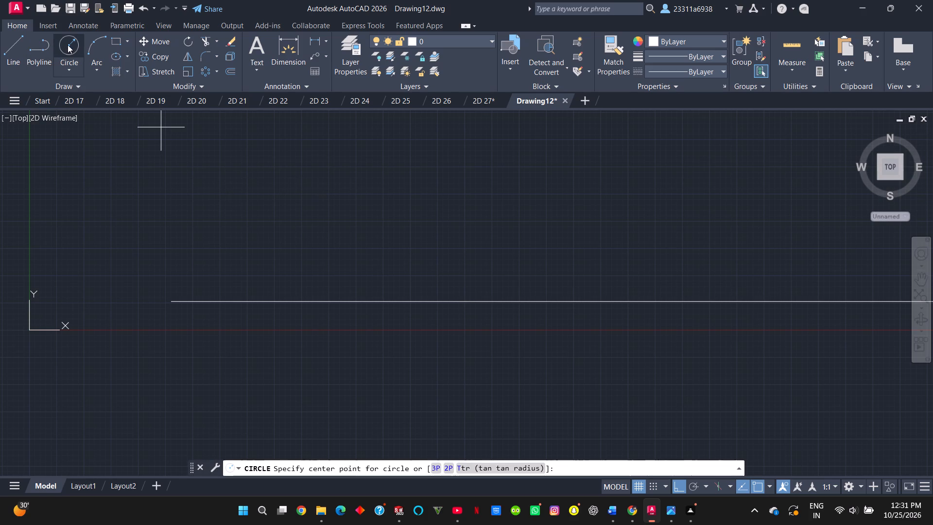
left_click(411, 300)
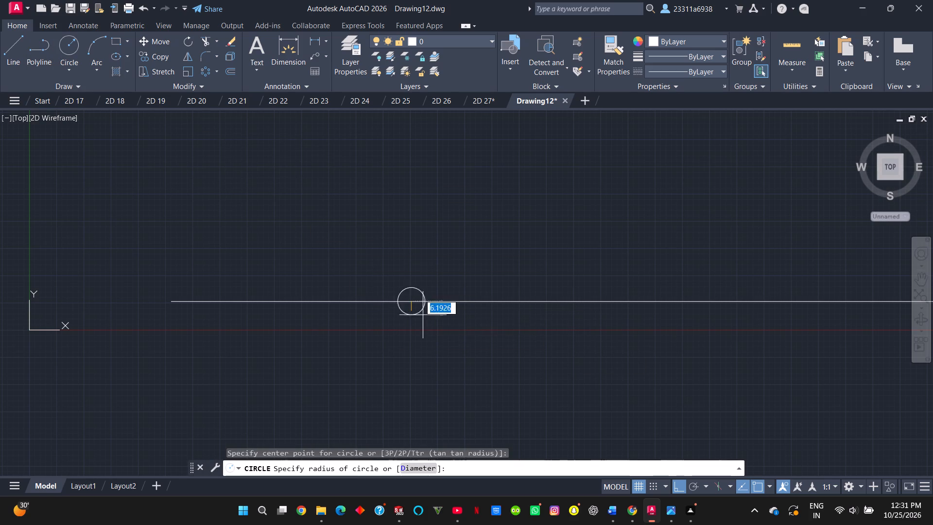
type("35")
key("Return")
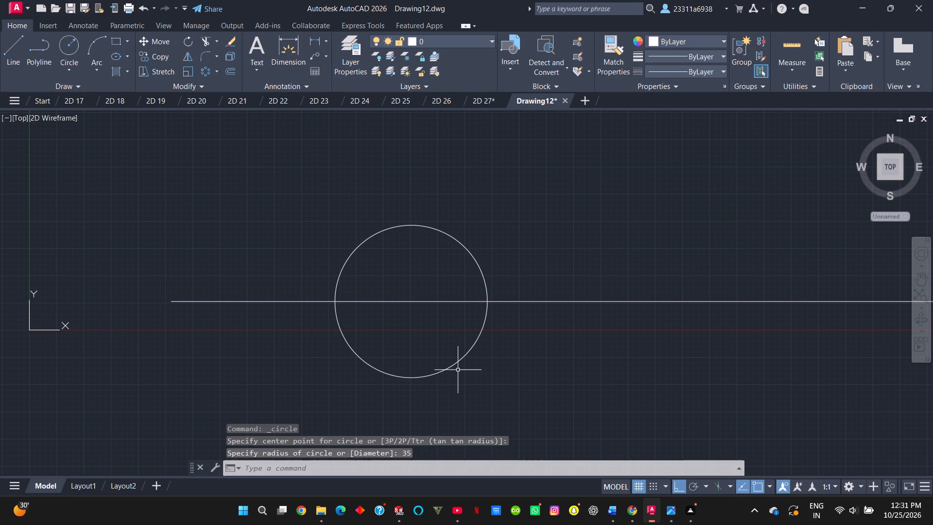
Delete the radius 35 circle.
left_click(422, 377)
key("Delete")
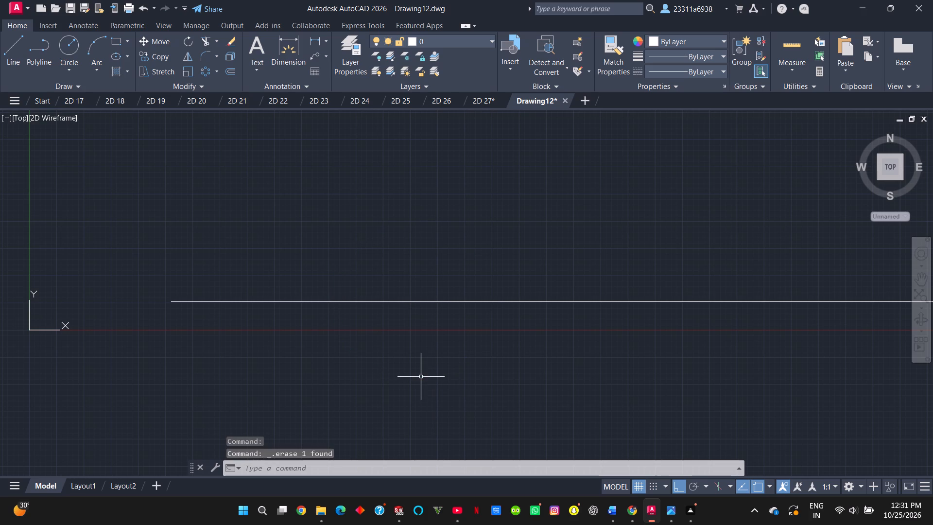
Draw a circle of radius 35 centred on the horizontal ray, well to the right of its start point.
key("c")
key("Return")
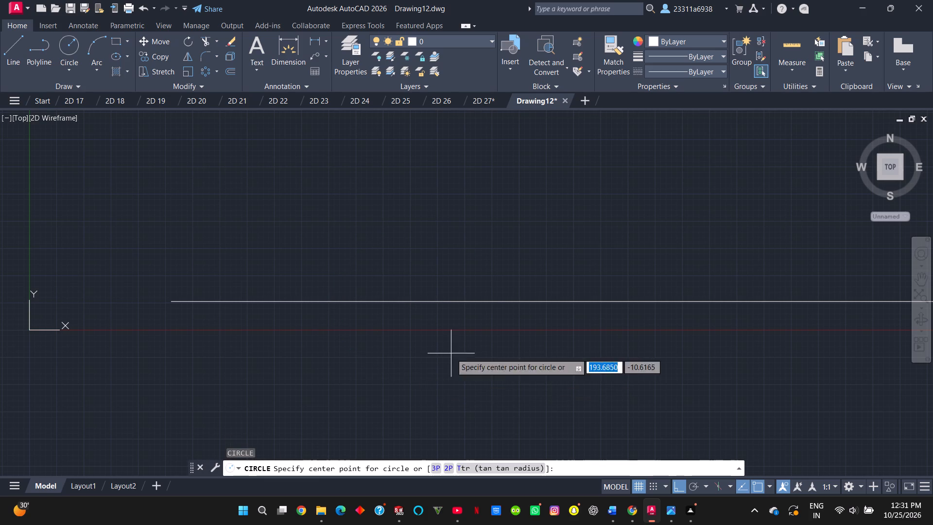
left_click(453, 300)
type("35")
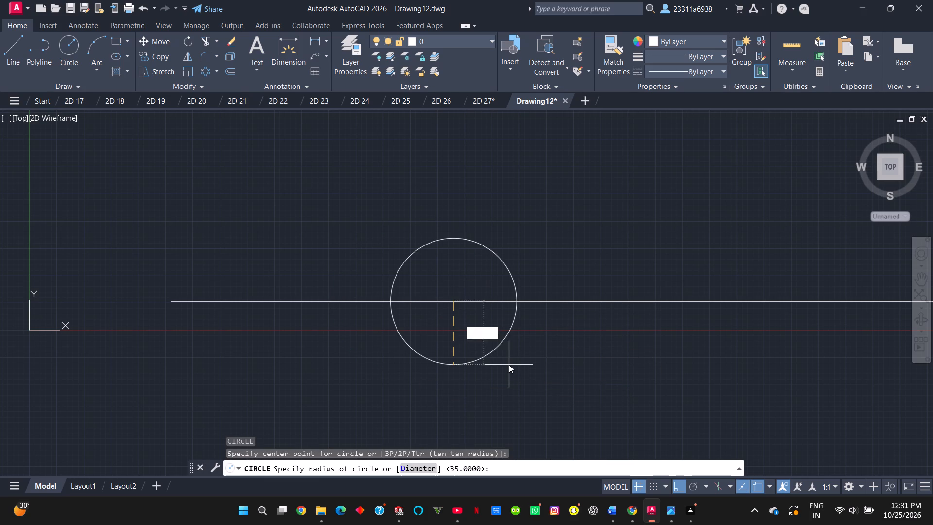
key("Return")
Draw a circle of radius 60 concentric with the radius 35 circle.
left_click(72, 55)
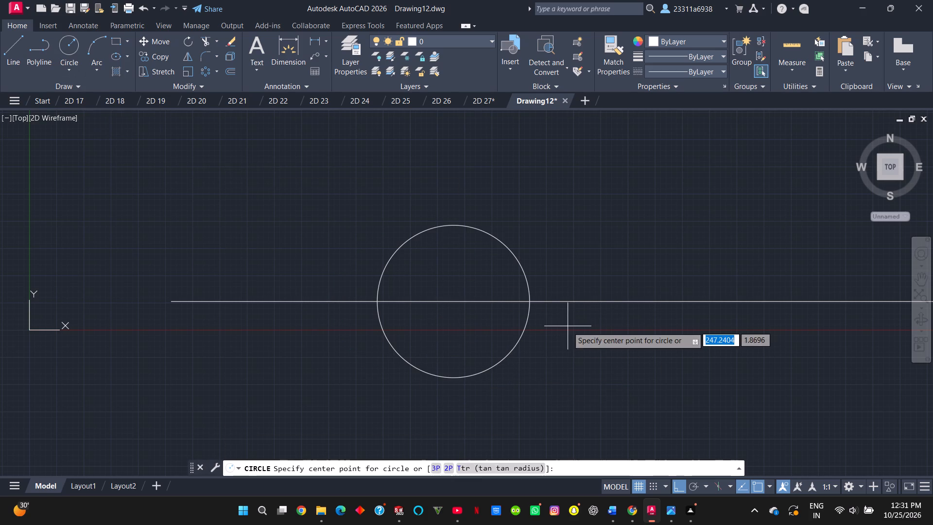
left_click(454, 301)
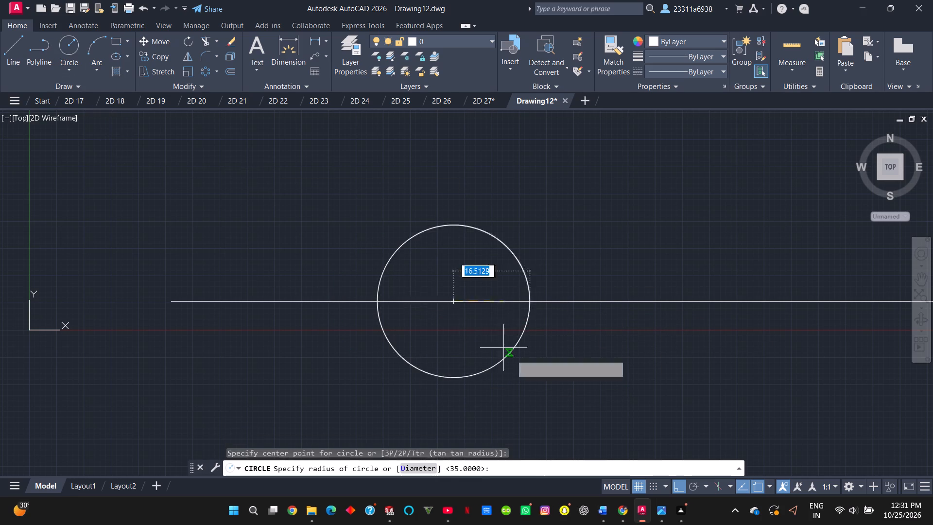
type("60")
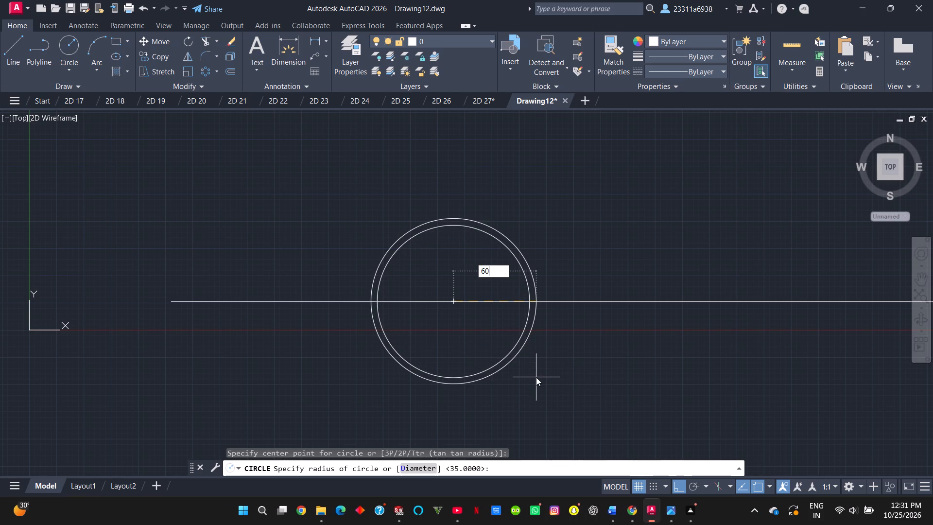
key("Return")
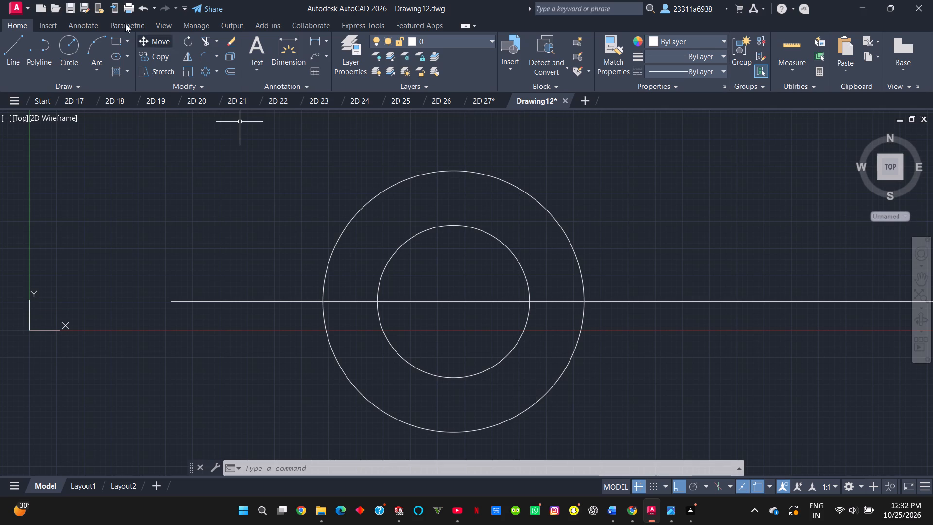
Draw a third circle of radius 80 from the same centre as the other two.
left_click(65, 52)
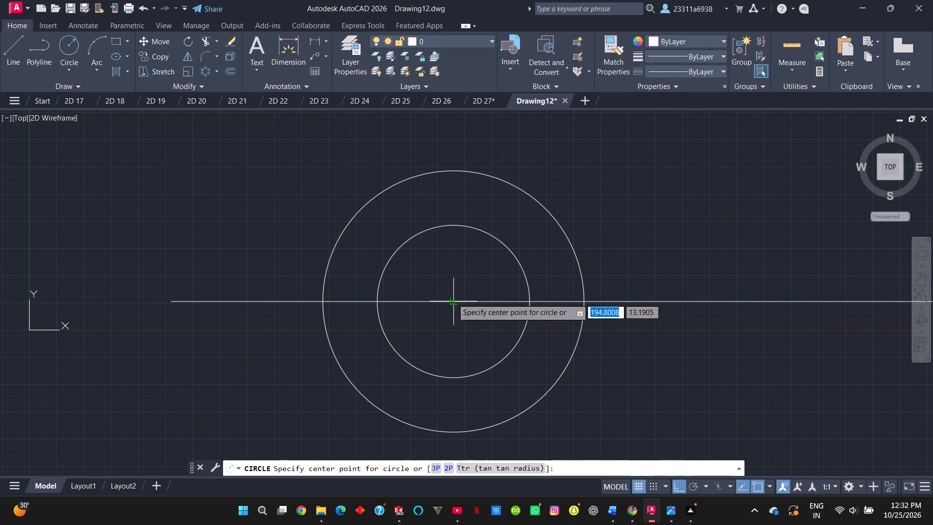
left_click(451, 299)
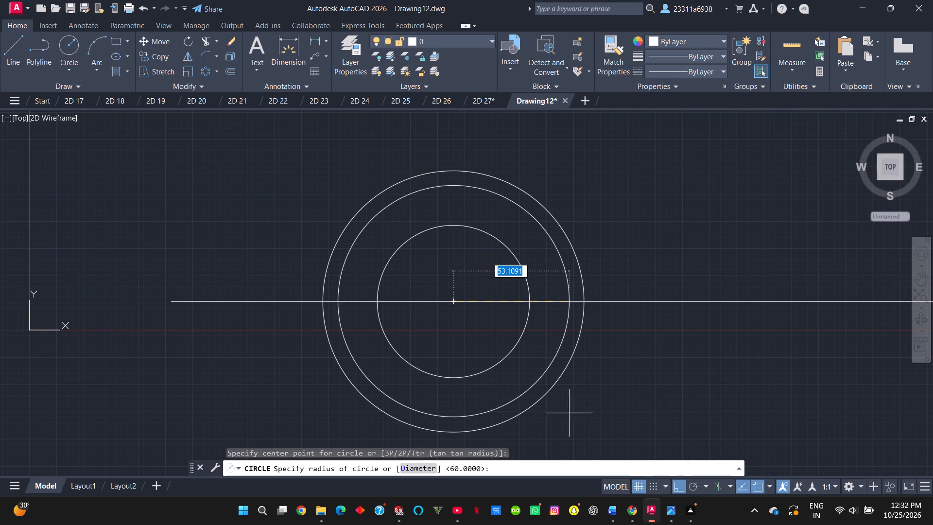
type("80")
key("Return")
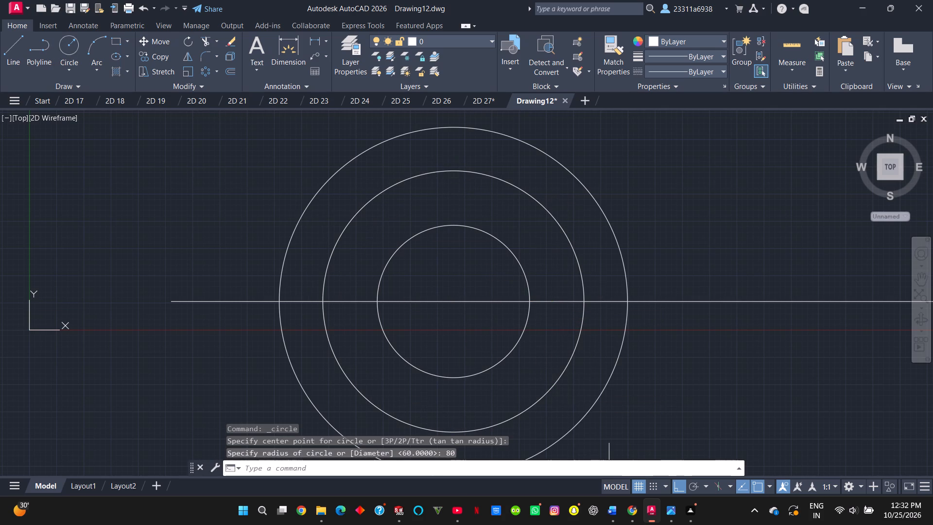
Move the UCS origin horizontally farther left, well clear of the ray and the concentric circles.
scroll(593, 469, "down", 2)
scroll(546, 389, "down", 2)
scroll(546, 408, "up", 2)
middle_click_drag(548, 402, 584, 350)
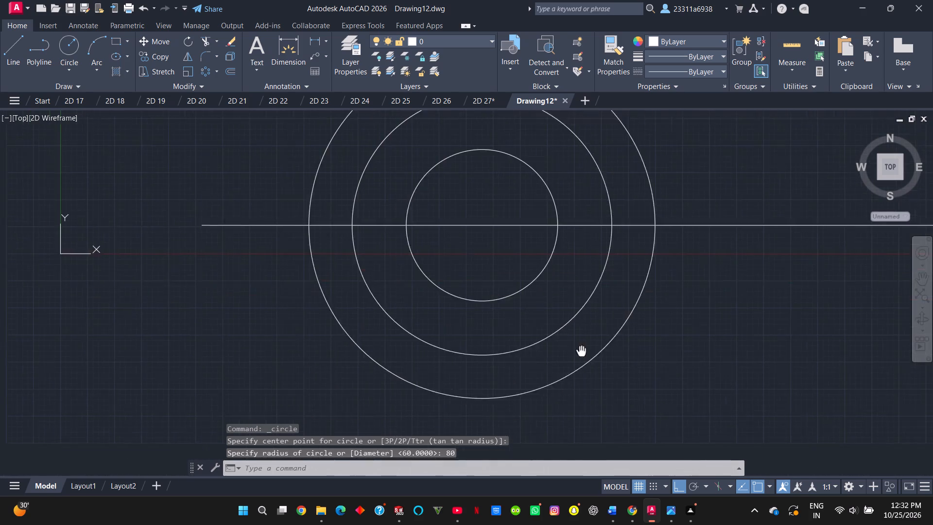
middle_click_drag(584, 350, 586, 348)
scroll(586, 348, "down", 1)
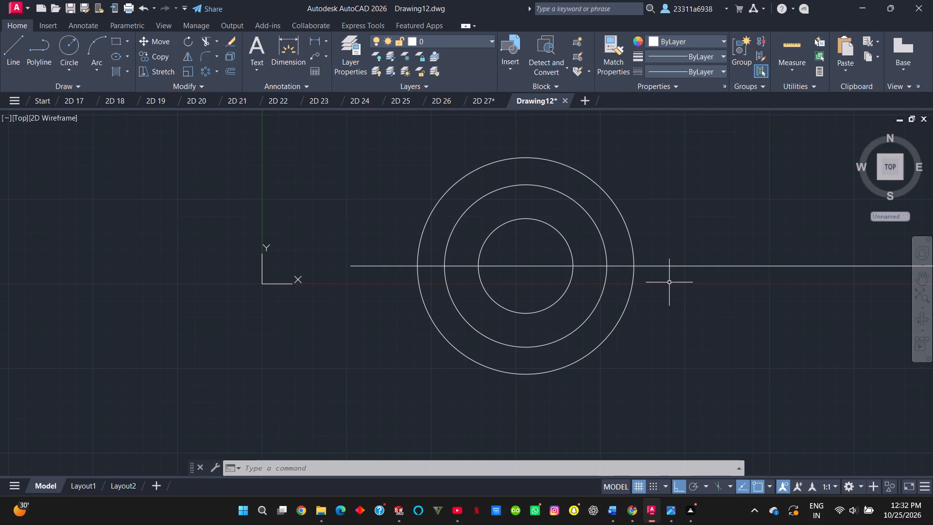
left_click(271, 284)
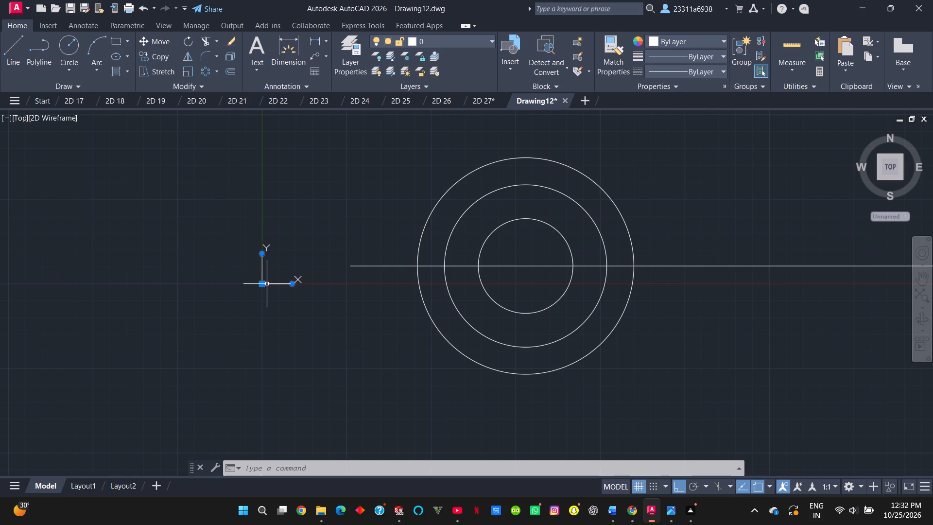
left_click(264, 284)
left_click(259, 283)
left_click(259, 283)
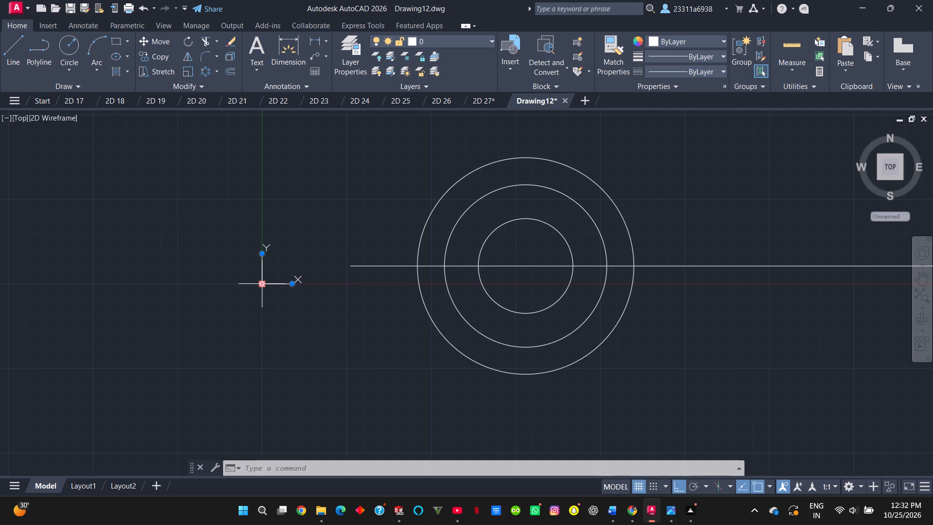
left_click(260, 282)
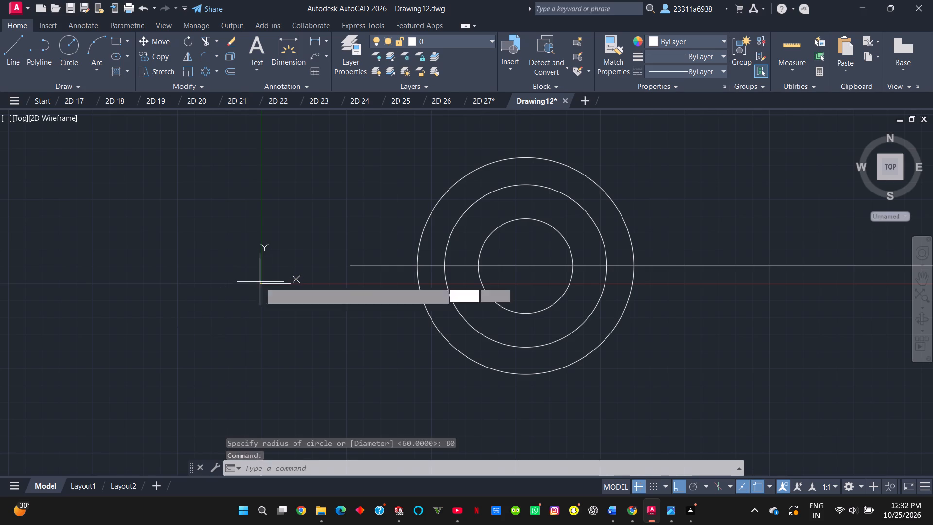
left_click(19, 339)
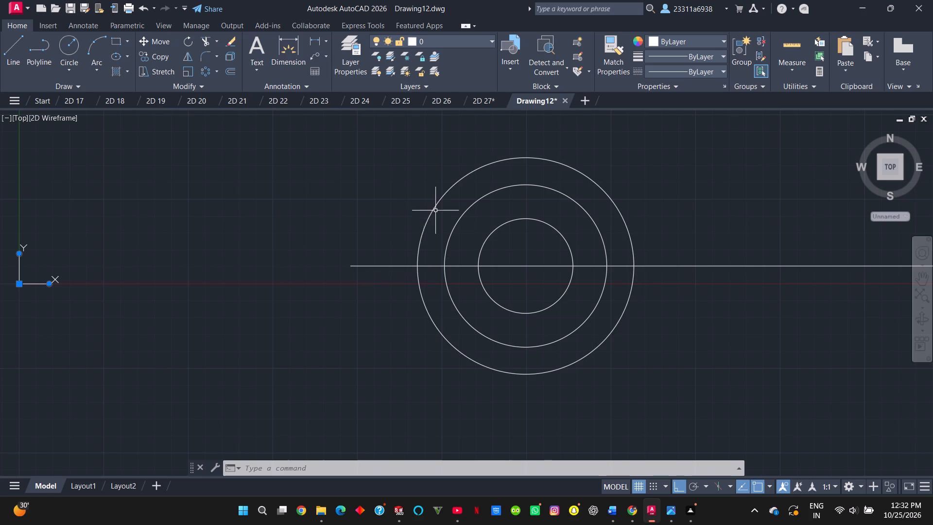
Stretch the ray's start point about 183 units horizontally to the left, away from the circles.
left_click(380, 267)
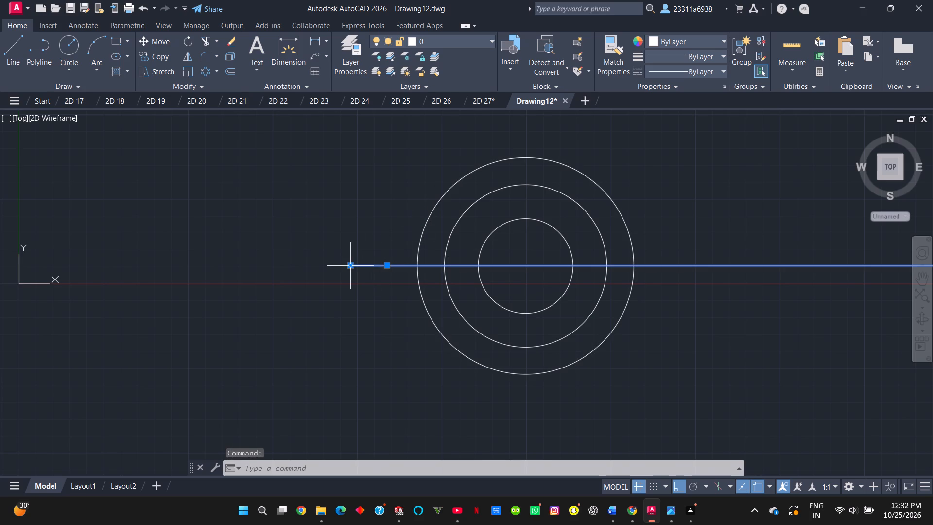
left_click(350, 265)
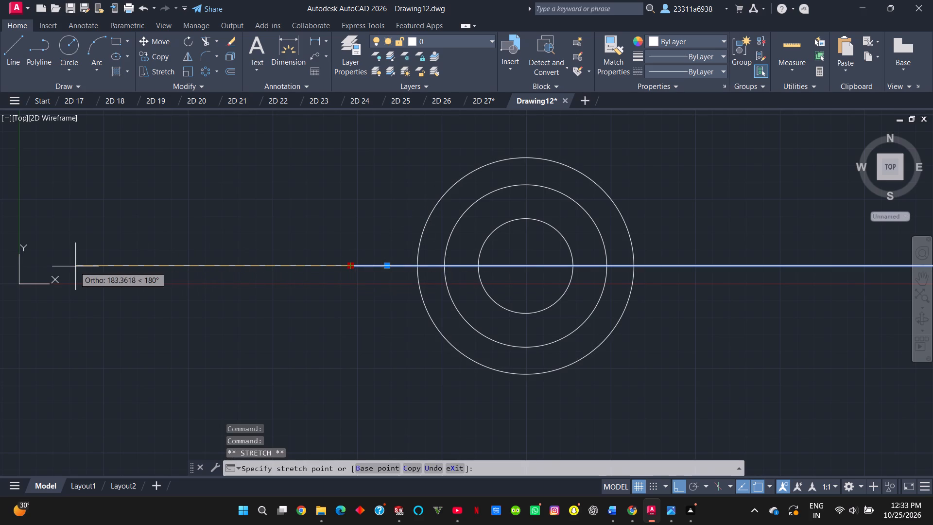
left_click(73, 266)
key("Escape")
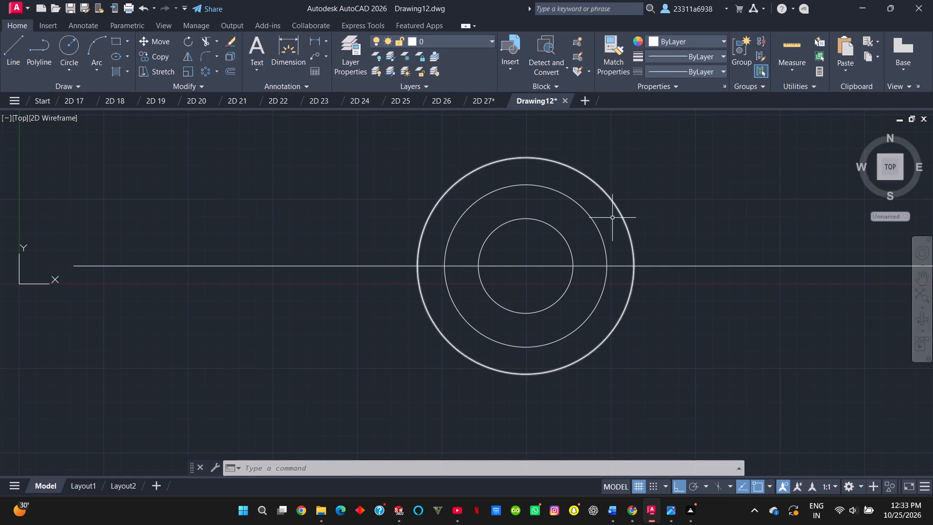
Draw two vertical rays from the concentric circles' centre, one going straight up and one straight down.
scroll(602, 210, "down", 1)
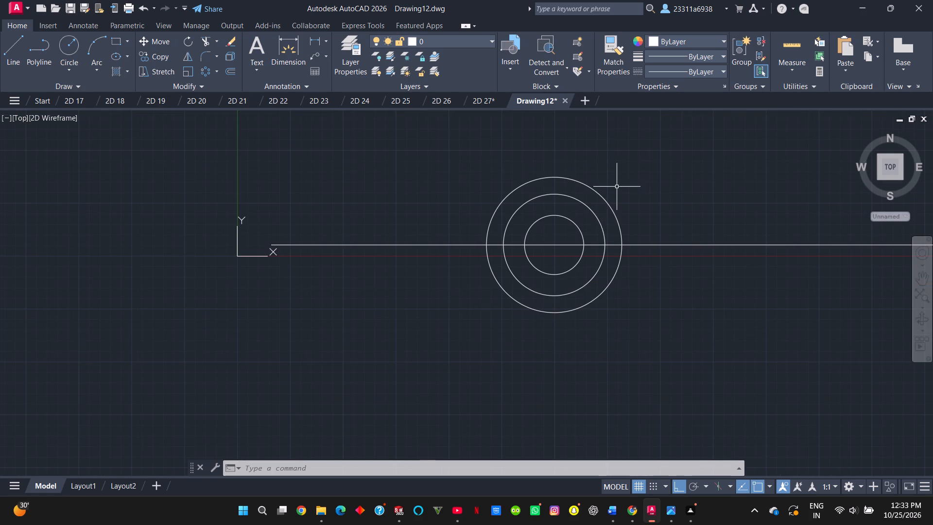
middle_click_drag(621, 181, 627, 205)
left_click(18, 52)
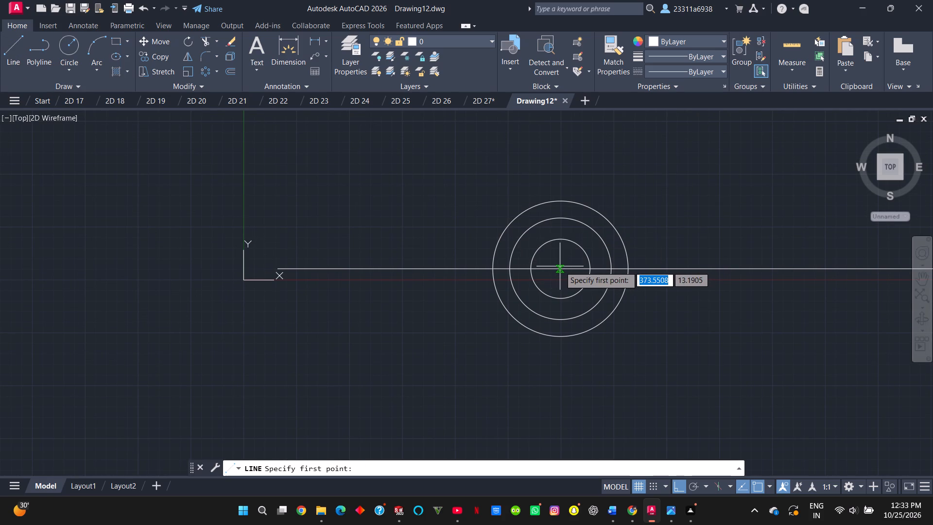
key("Escape")
key("c")
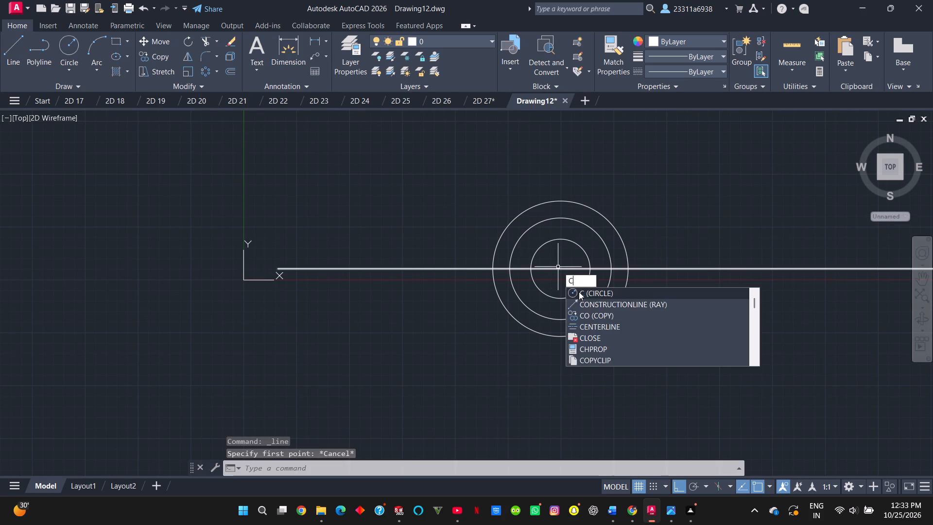
left_click(597, 303)
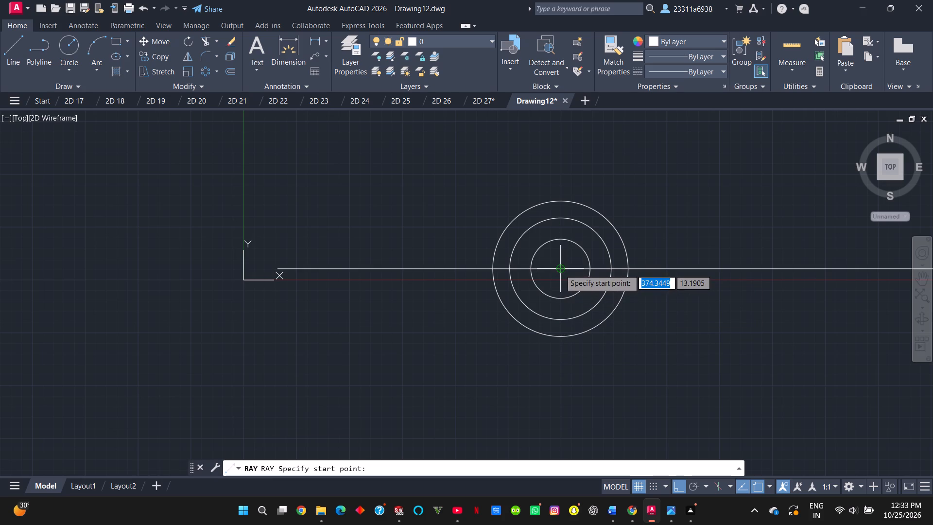
left_click(560, 269)
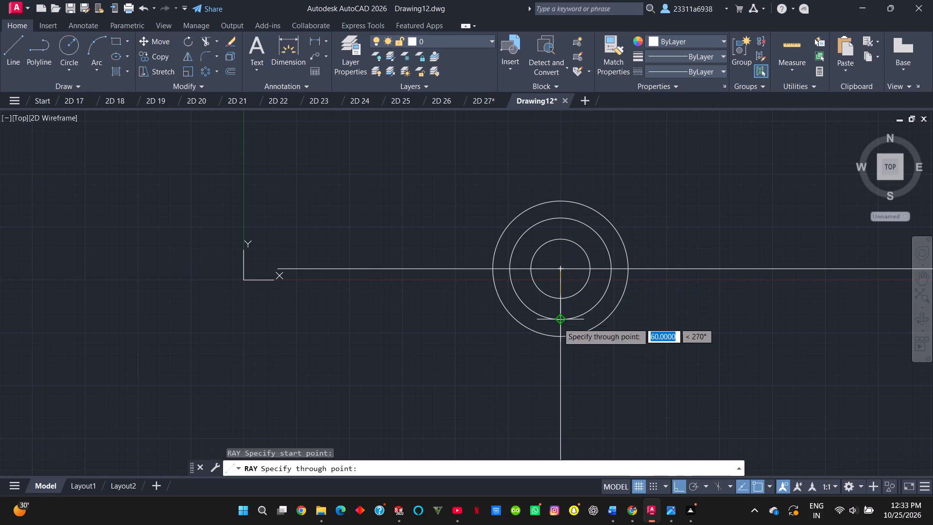
left_click(560, 181)
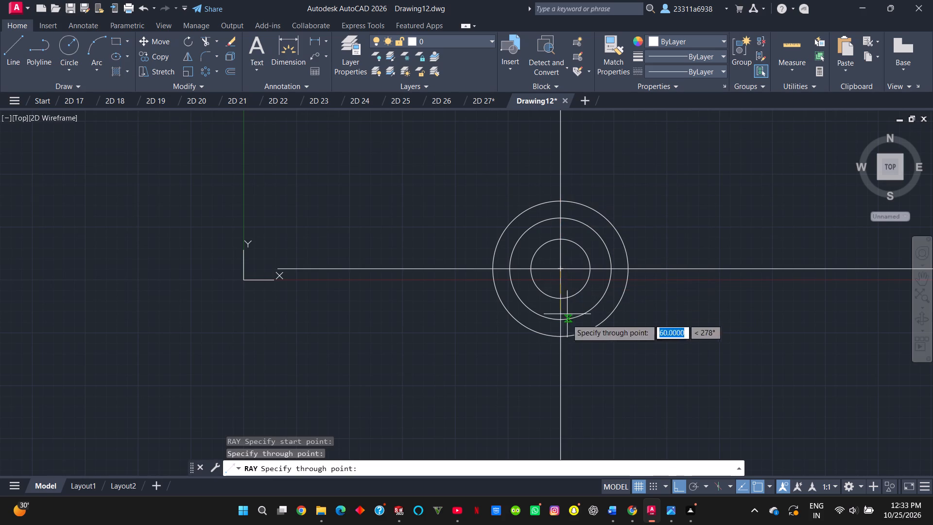
left_click(560, 367)
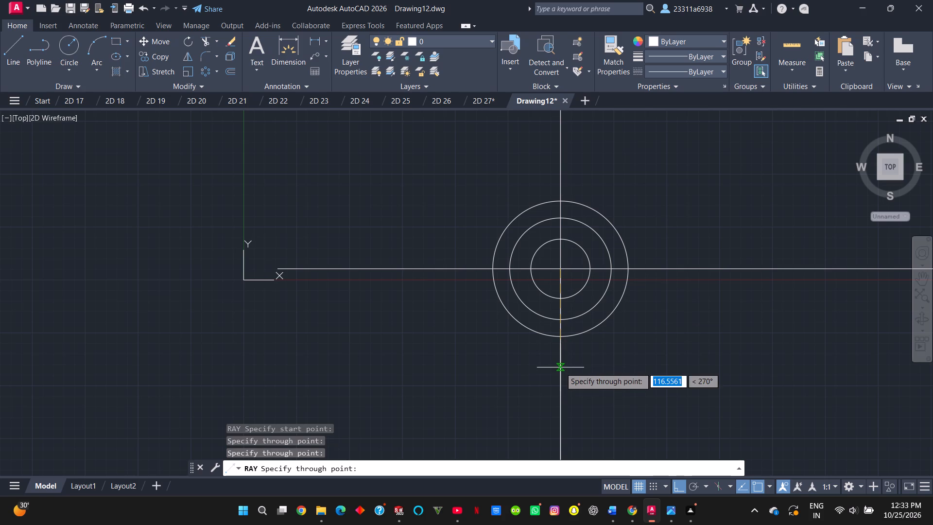
key("Escape")
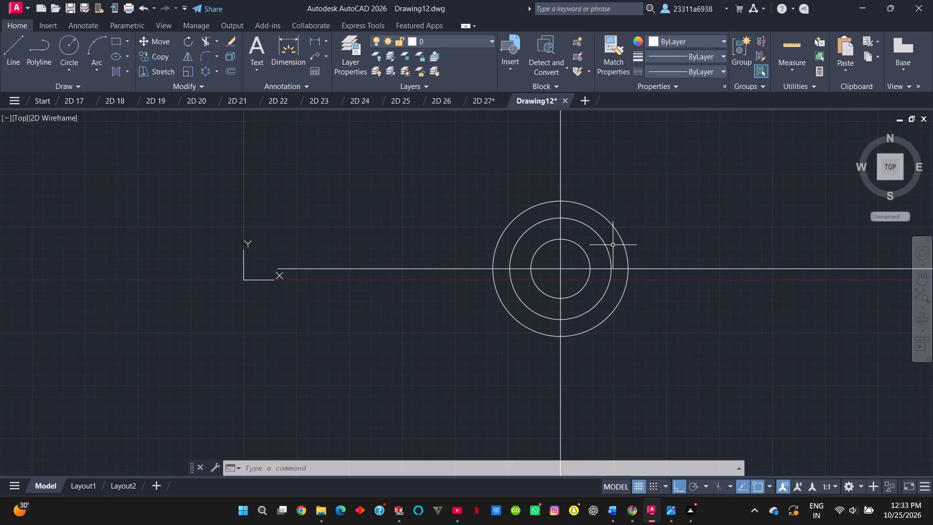
With Ortho off, draw four rays from the circles' centre, one per quadrant, inclined about 60° to the horizontal ray.
middle_click_drag(618, 178, 618, 249)
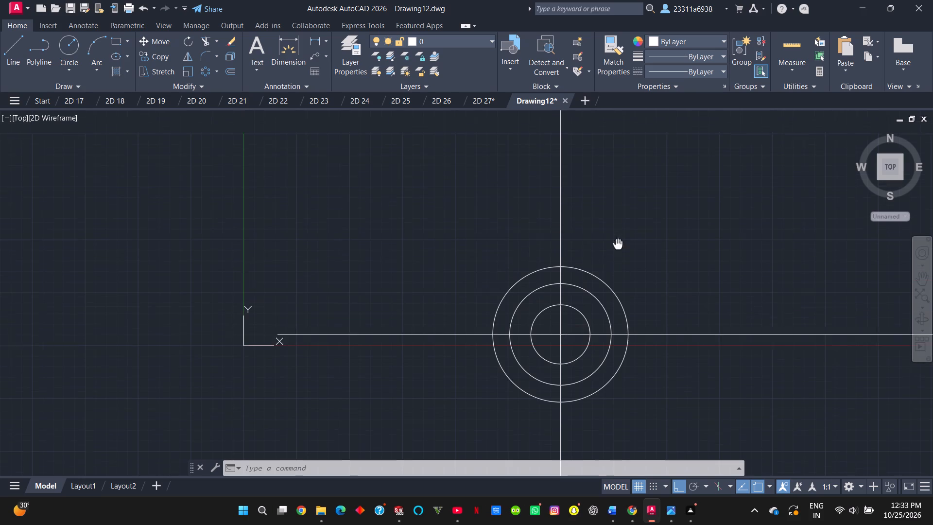
middle_click_drag(618, 249, 617, 253)
left_click(7, 48)
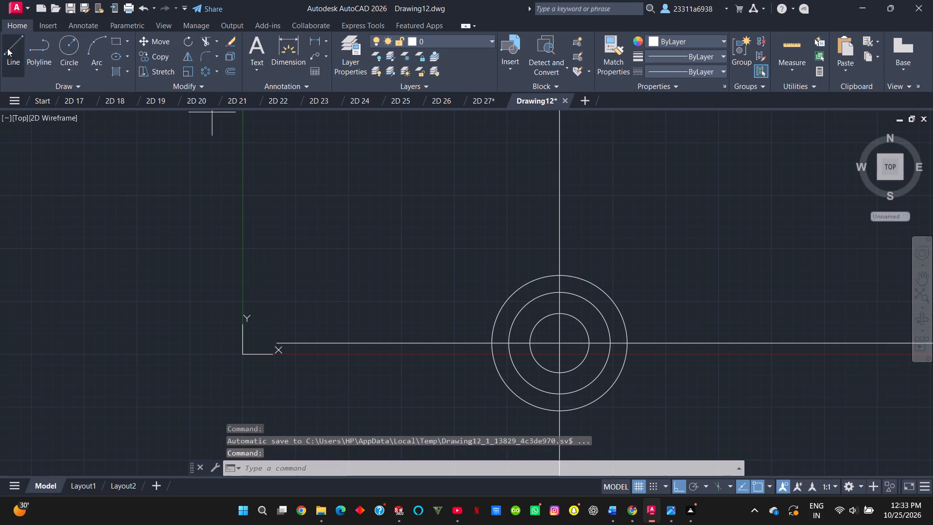
key("Escape")
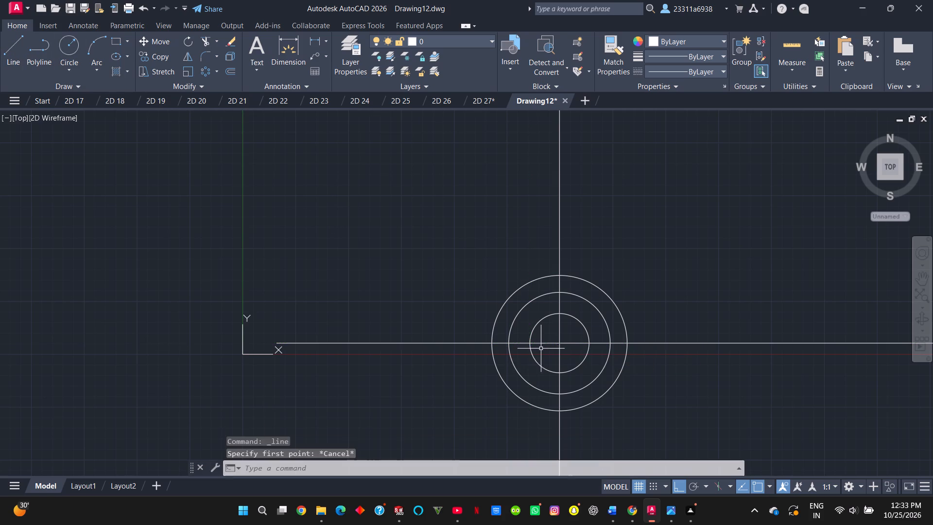
type("co")
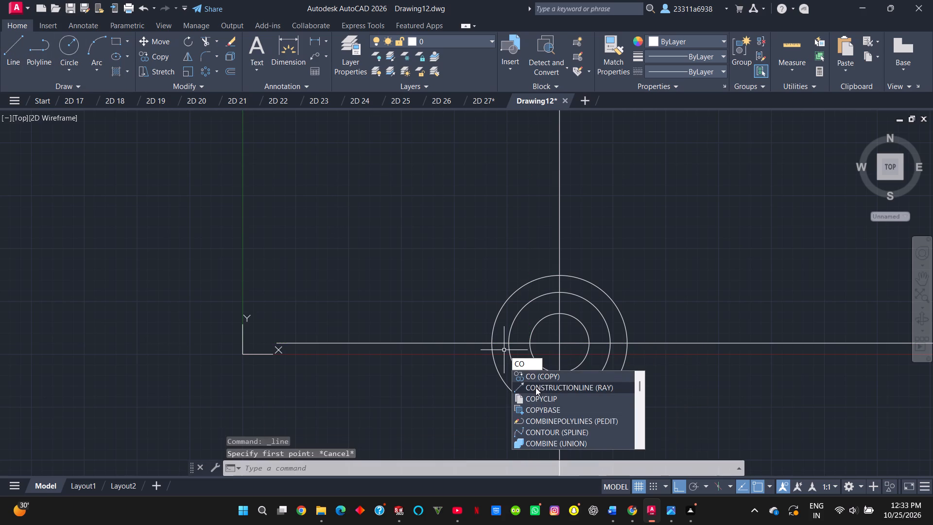
left_click(536, 387)
left_click(557, 342)
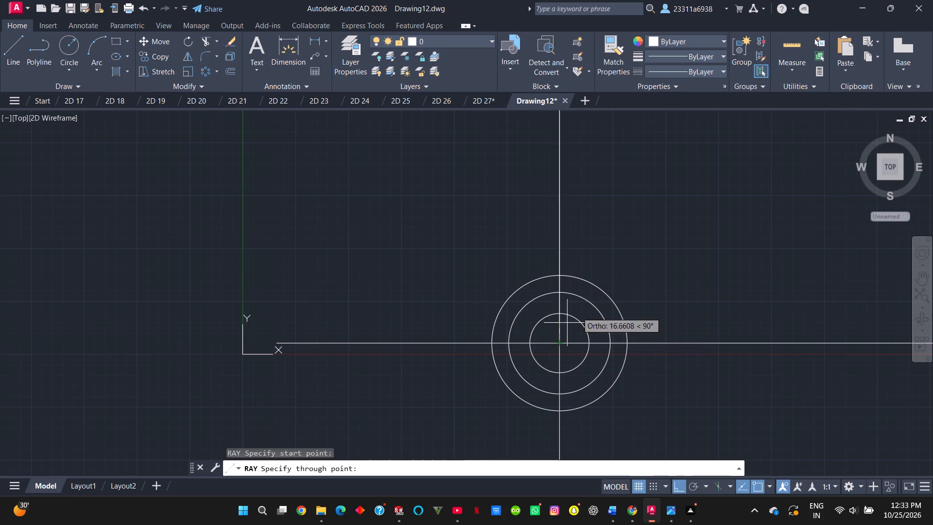
key("F8")
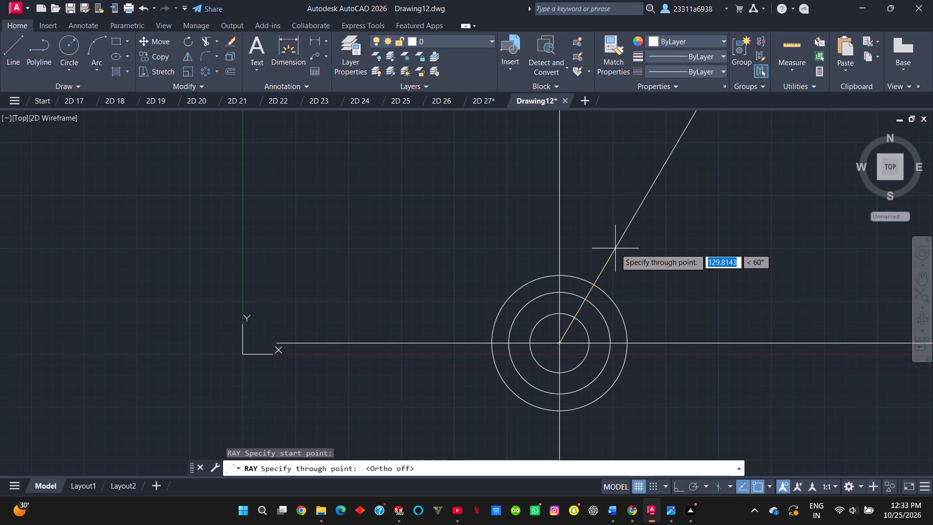
double_click(615, 248)
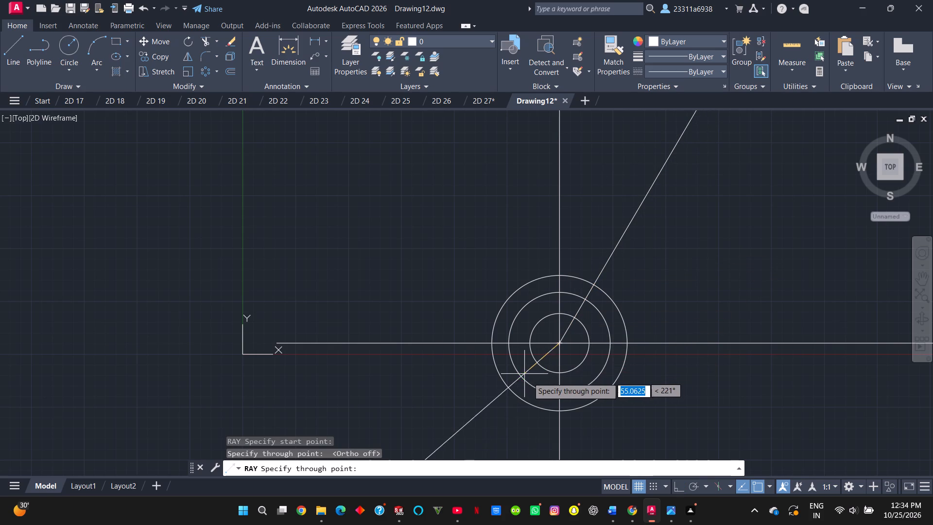
double_click(517, 416)
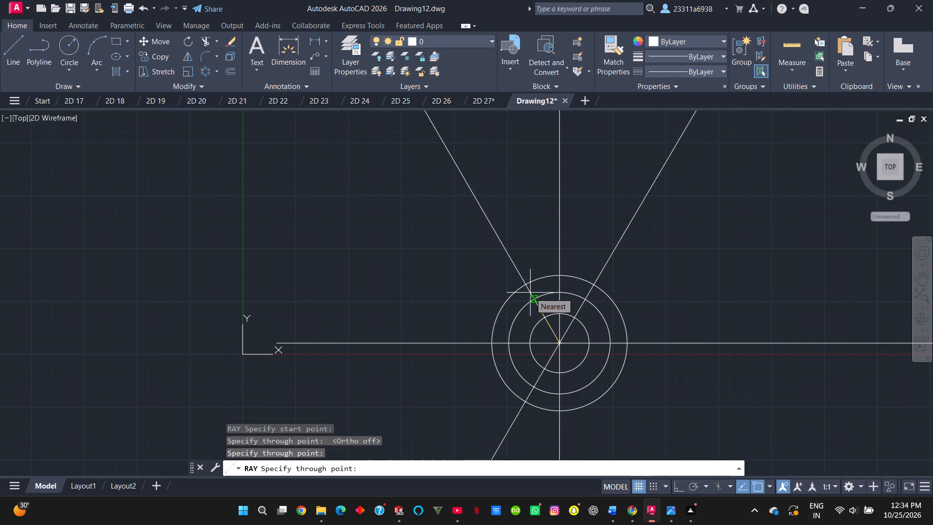
double_click(530, 293)
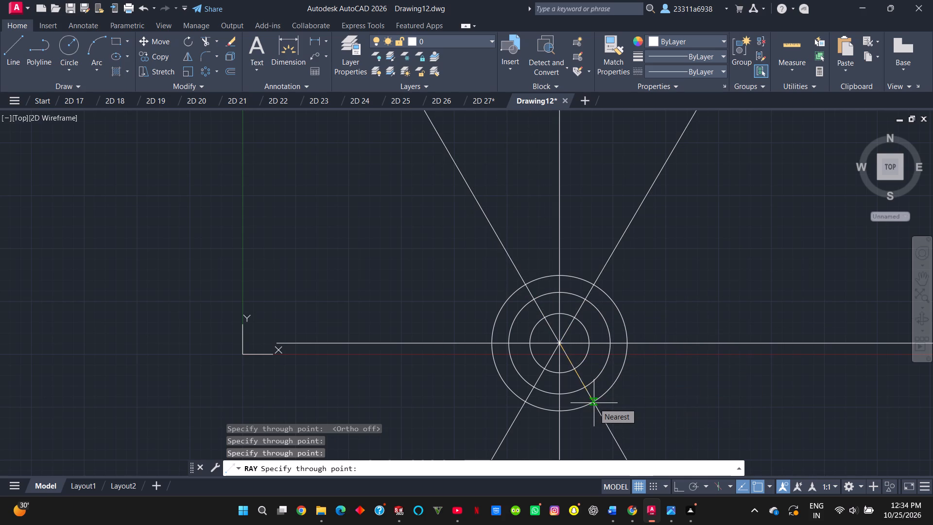
left_click(594, 403)
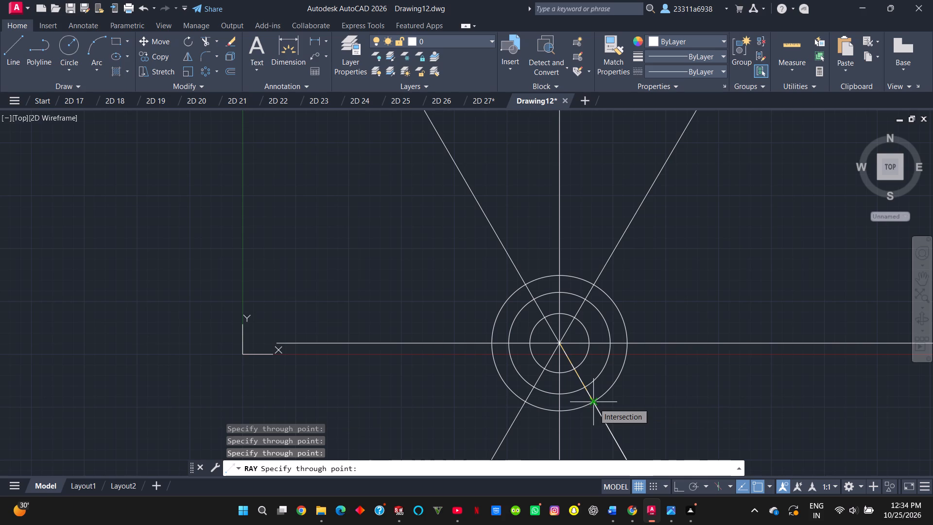
key("Escape")
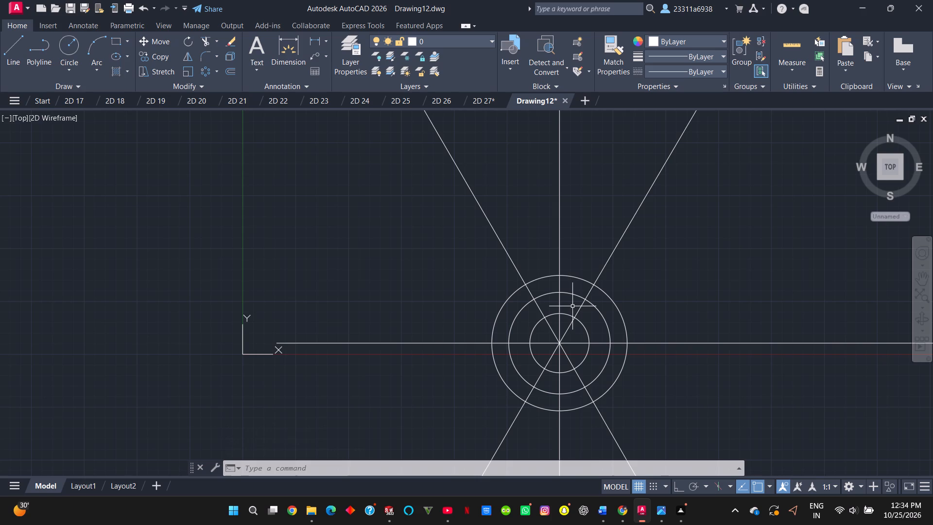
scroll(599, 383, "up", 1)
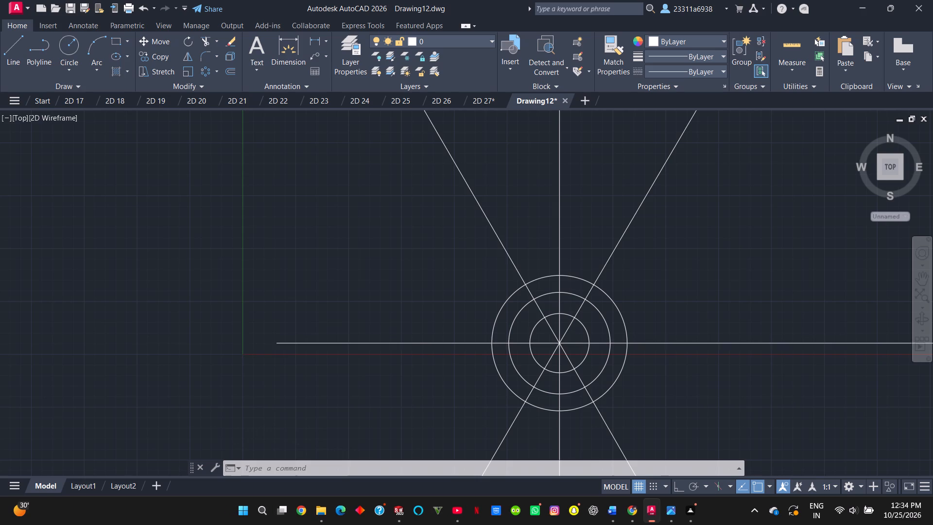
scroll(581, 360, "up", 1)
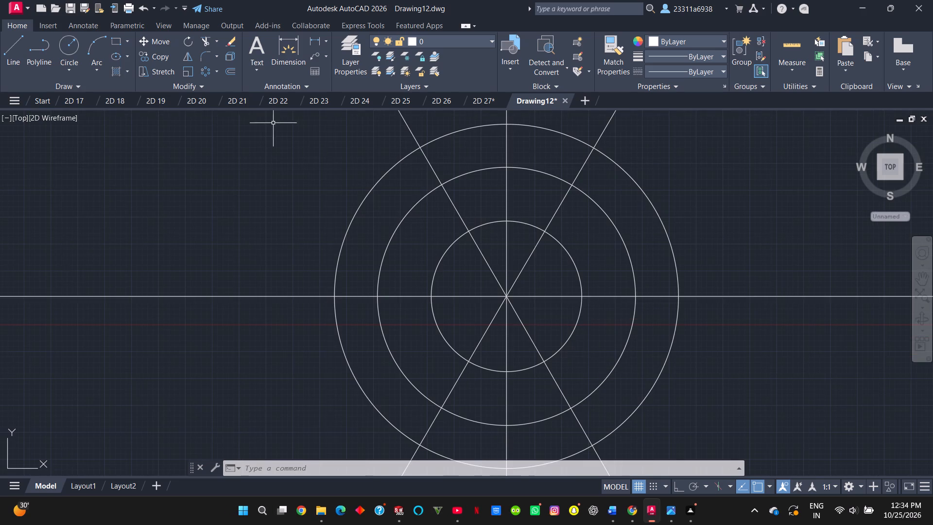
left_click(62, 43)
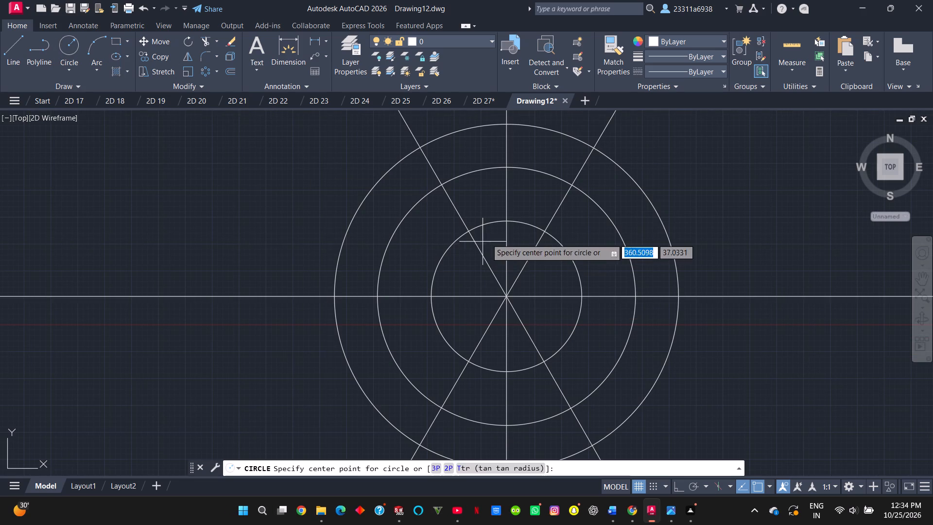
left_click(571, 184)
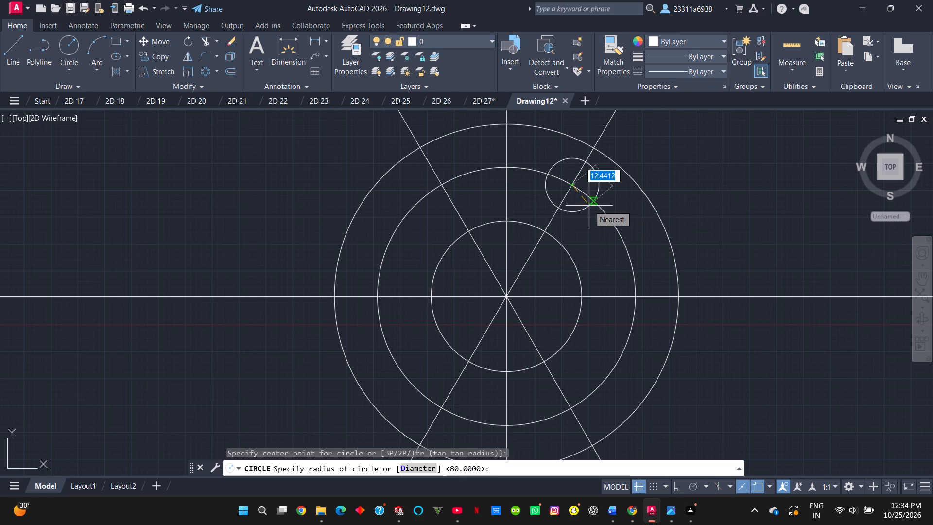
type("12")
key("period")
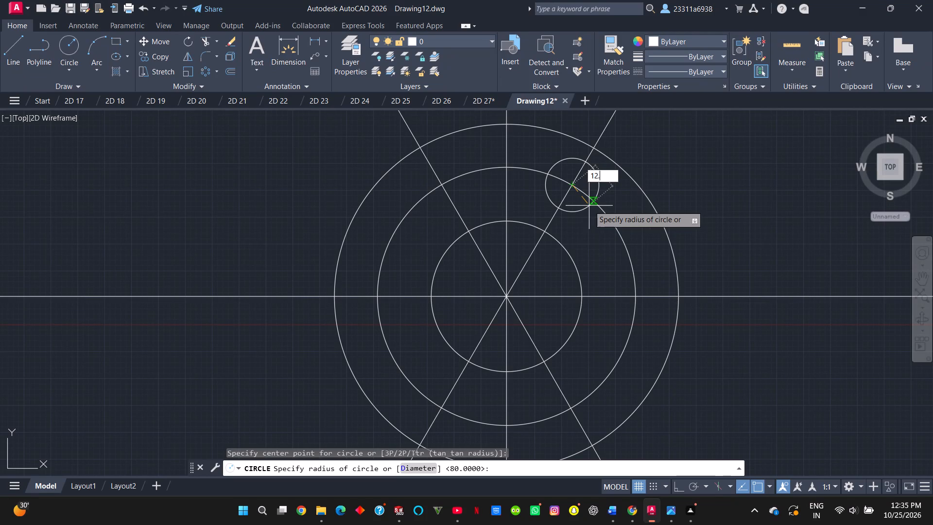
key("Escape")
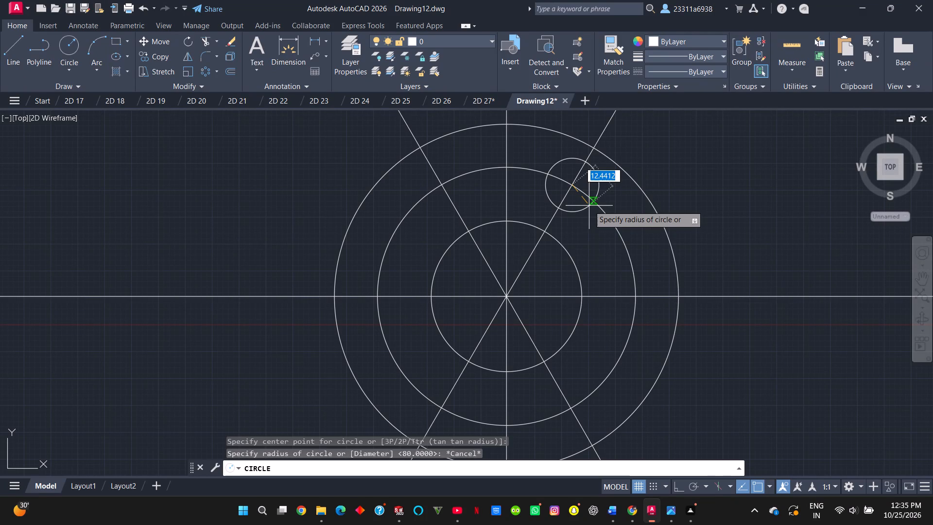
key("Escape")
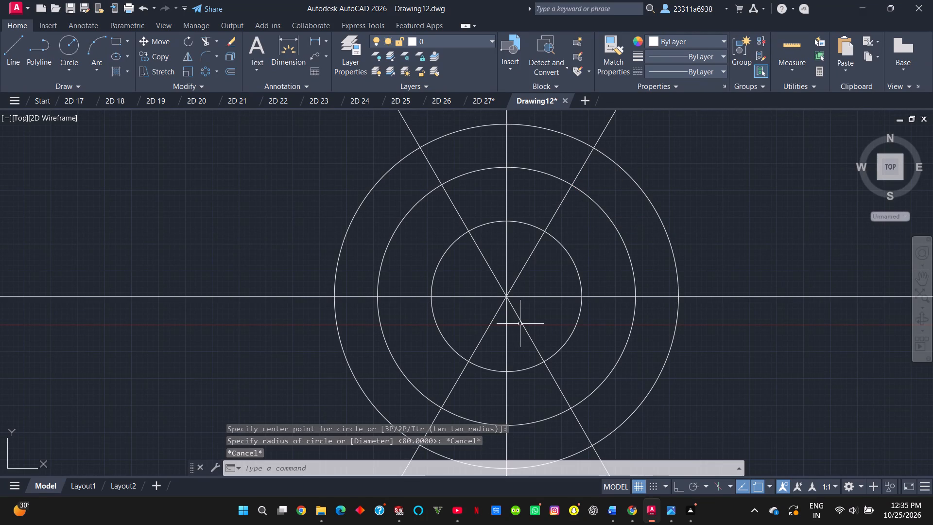
Draw four more rays from the circles' centre, one per quadrant, inclined about 30° to the horizontal ray.
key("c")
left_click(609, 360)
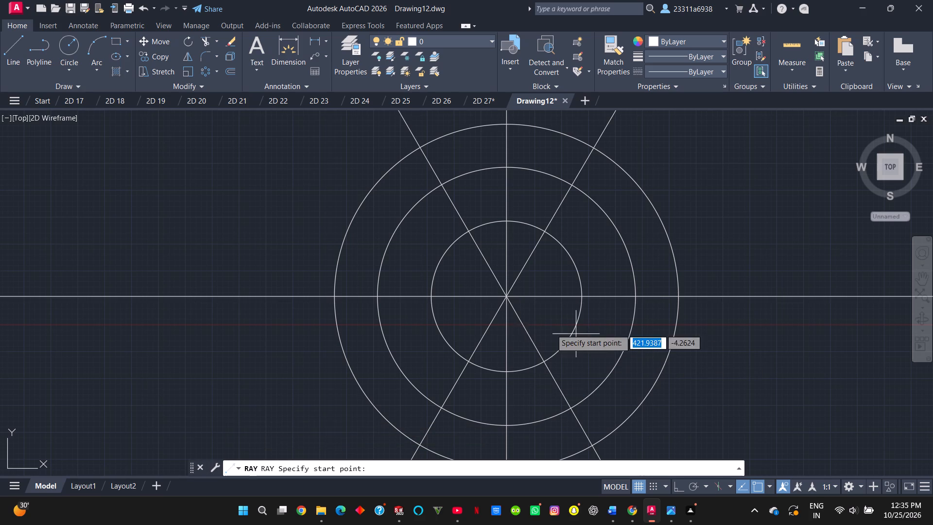
left_click(504, 298)
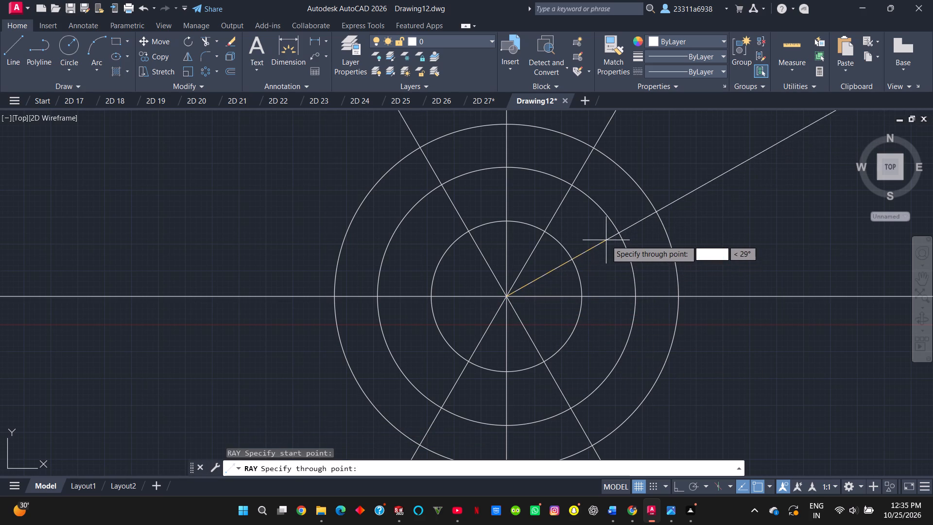
left_click(605, 239)
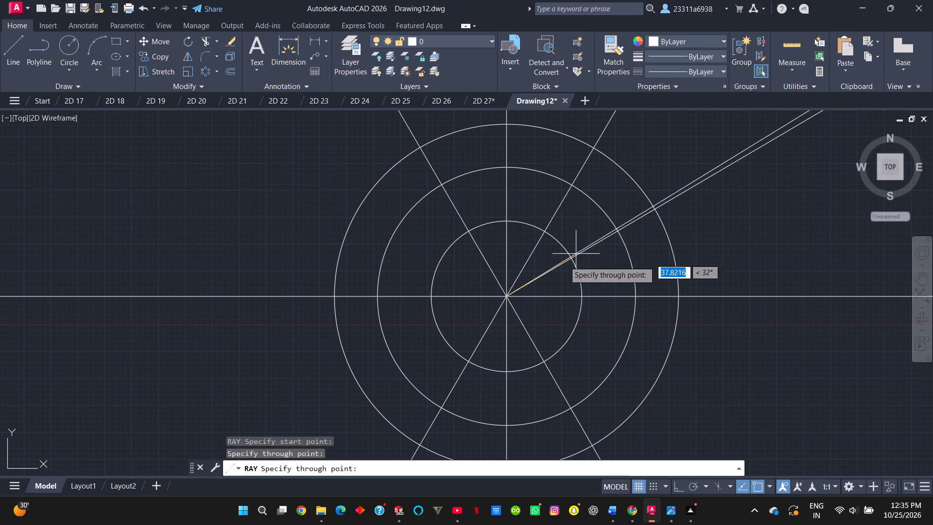
double_click(397, 360)
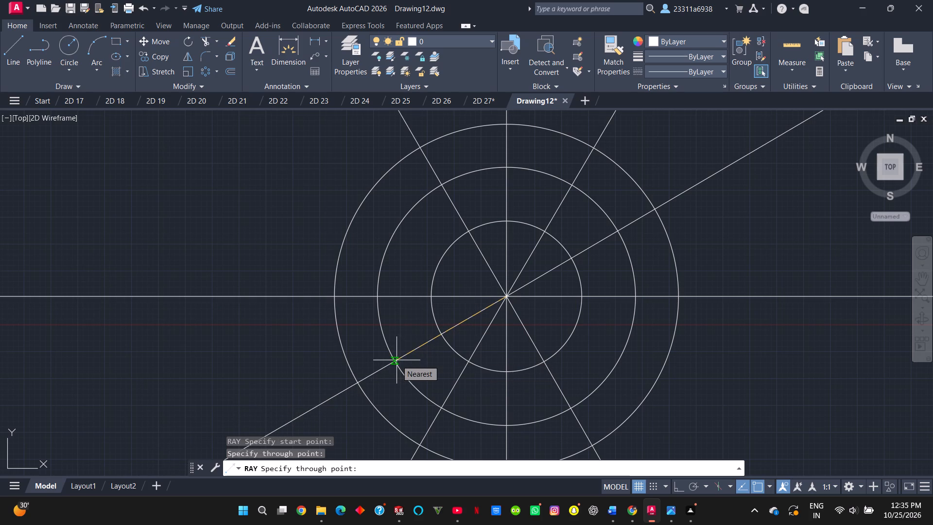
left_click(335, 197)
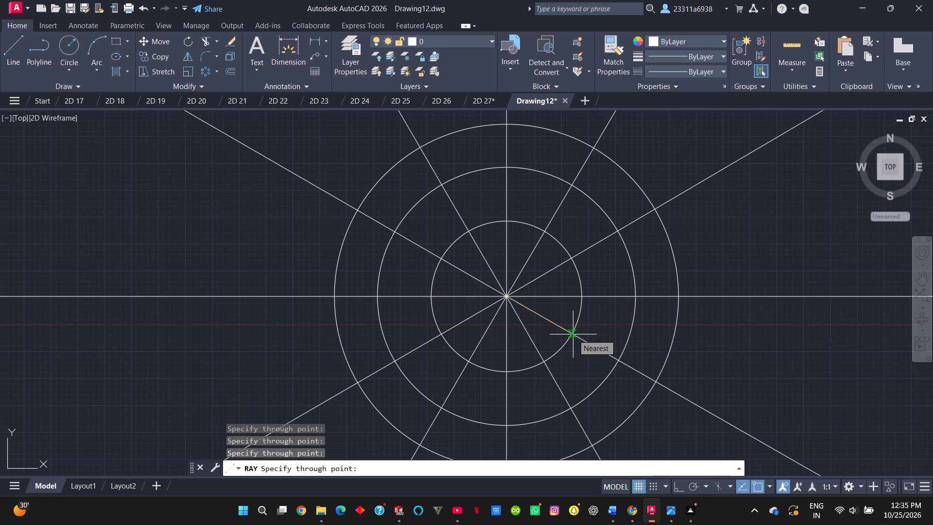
left_click(573, 334)
key("Escape")
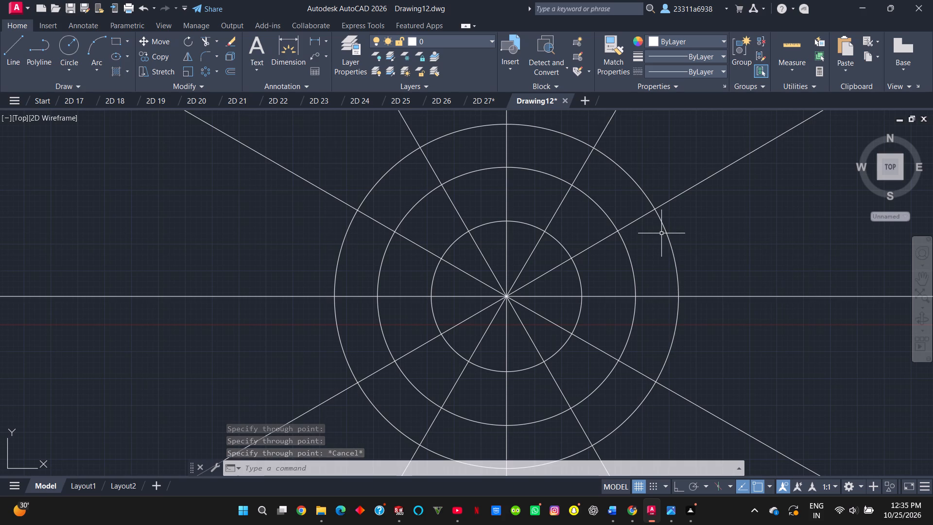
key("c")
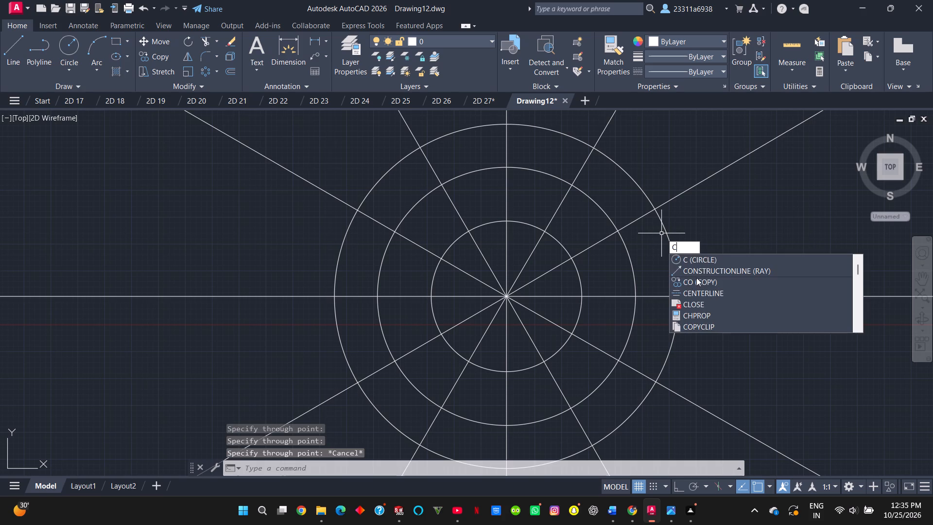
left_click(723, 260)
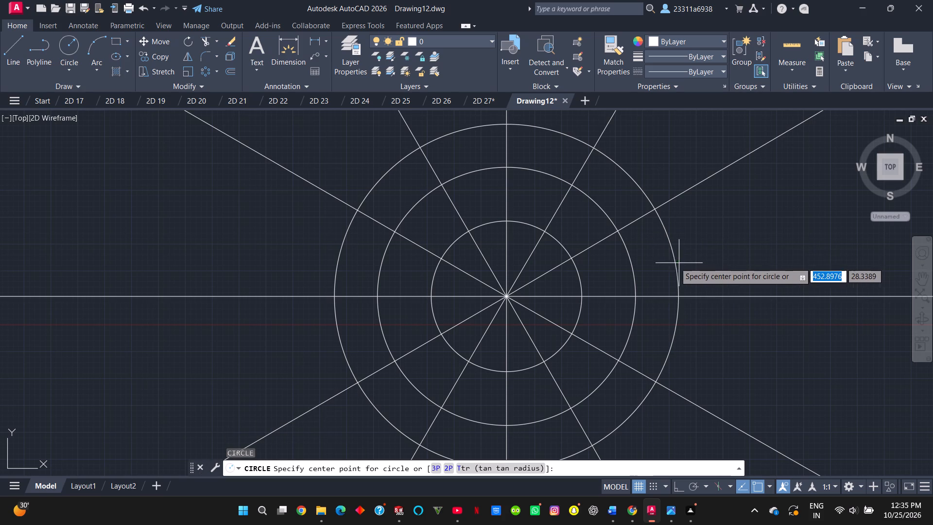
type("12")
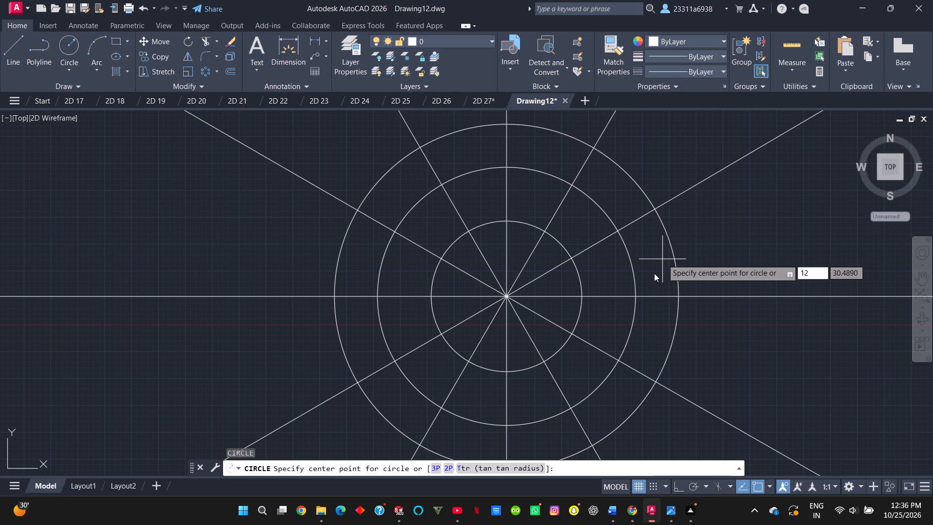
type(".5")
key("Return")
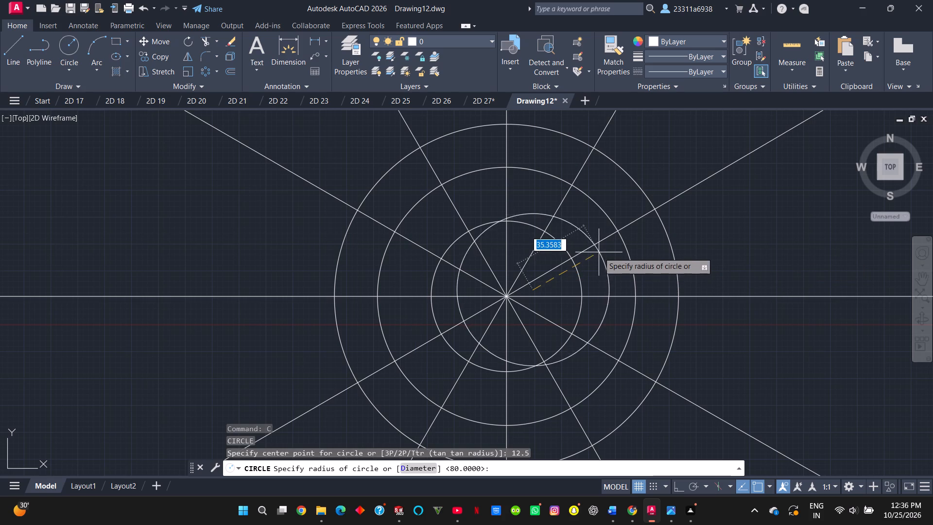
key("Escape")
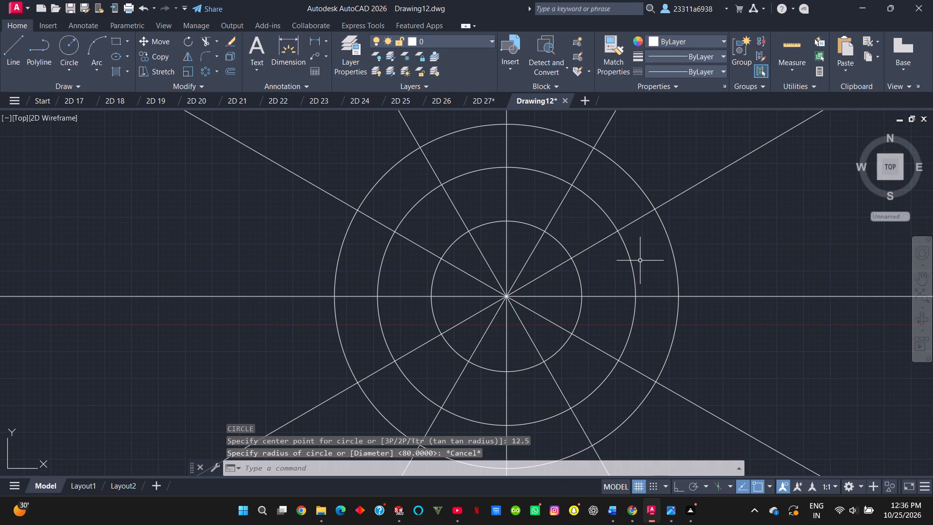
Draw two circles of radius 12.5 where the upper-right 30° and 60° rays cross the outermost concentric circle.
key("c")
key("Return")
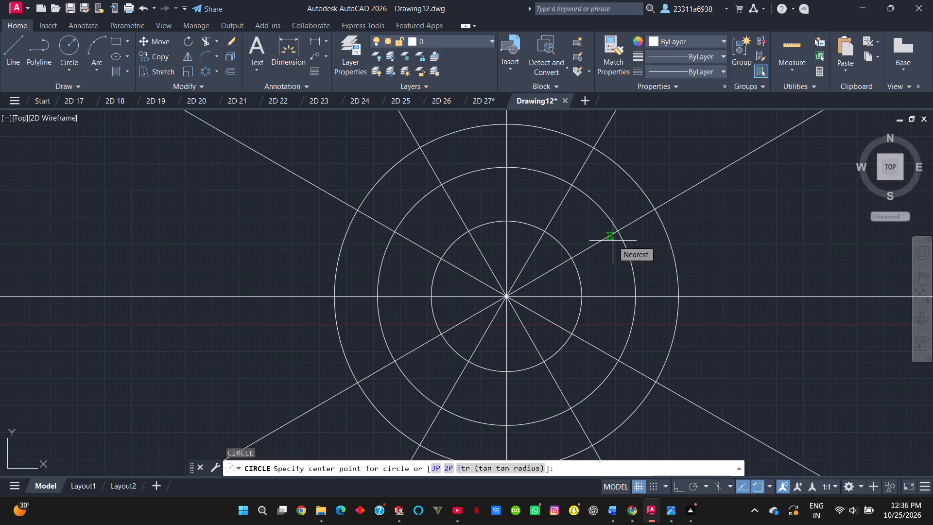
left_click(654, 209)
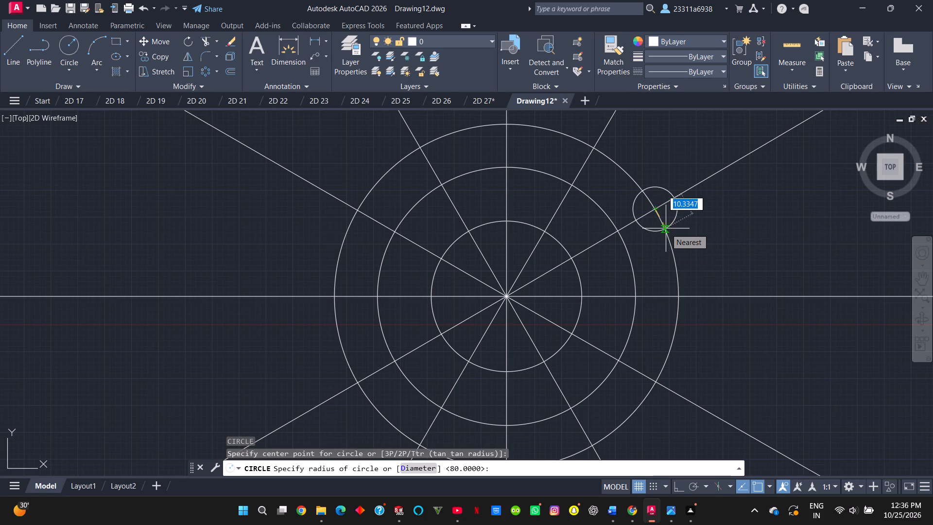
type("12.5")
key("Return")
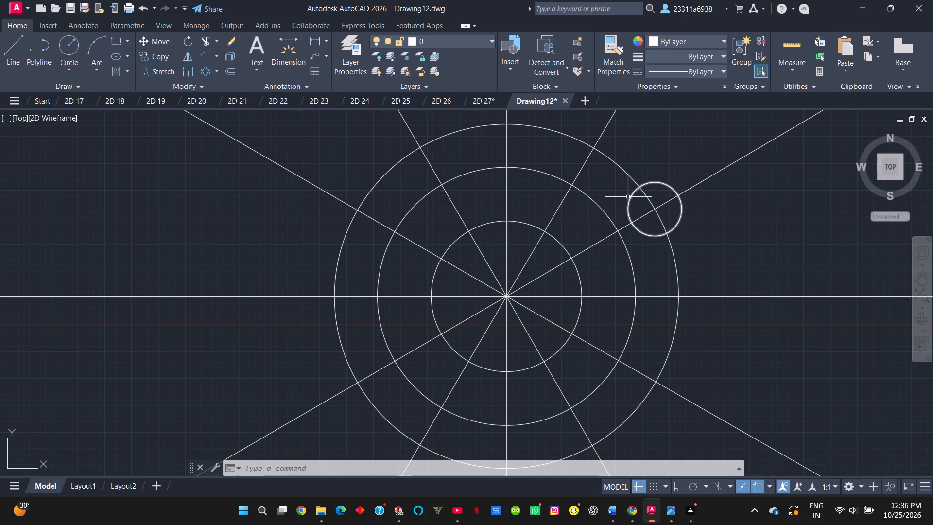
key("c")
key("Return")
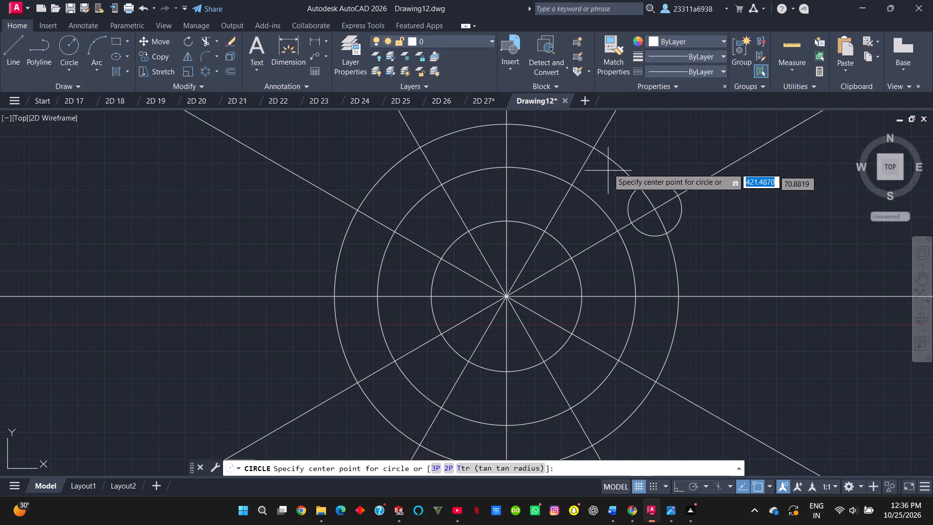
left_click(593, 144)
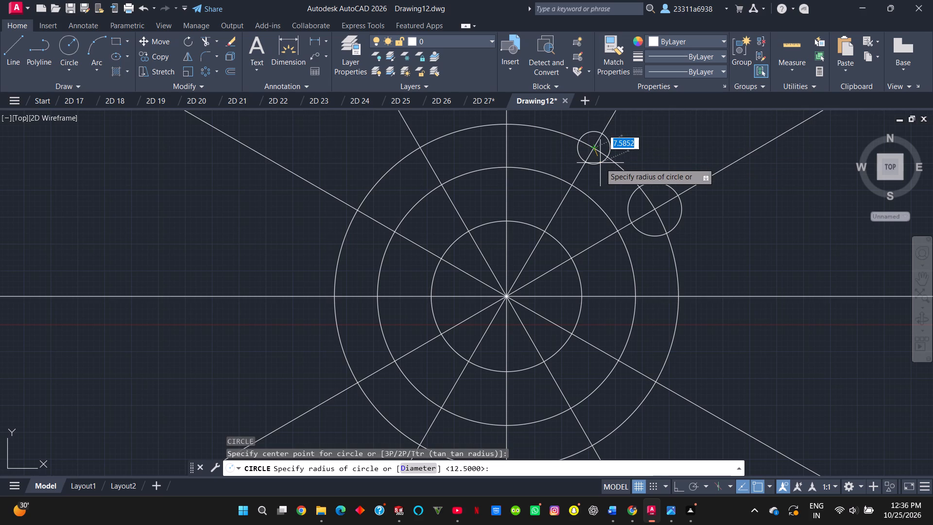
type("12.5")
key("Return")
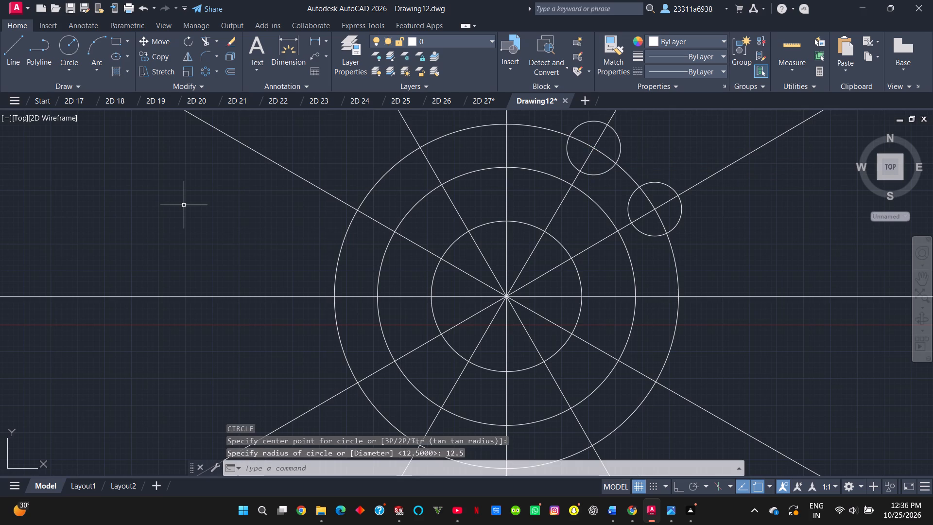
Draw a circle of radius 12.5 where the upper-left 60° ray crosses the outermost concentric circle.
key("c")
key("Return")
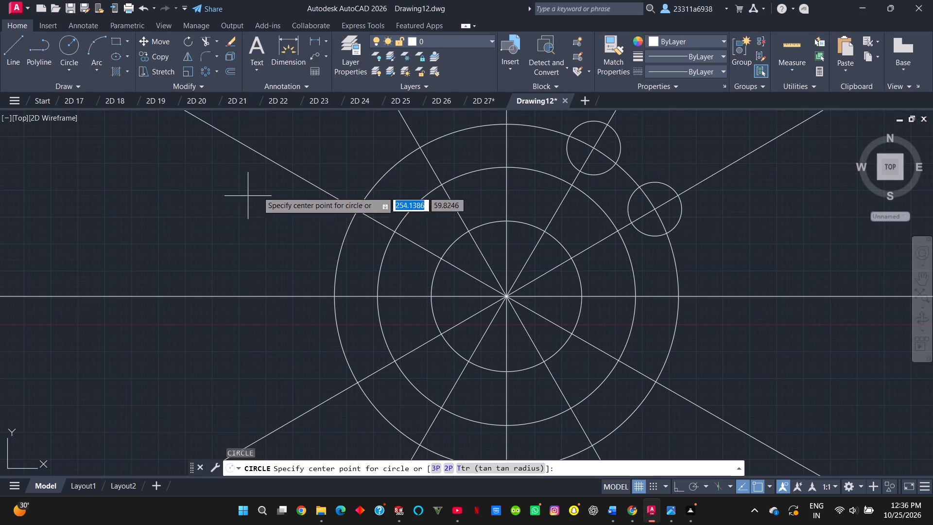
left_click(421, 151)
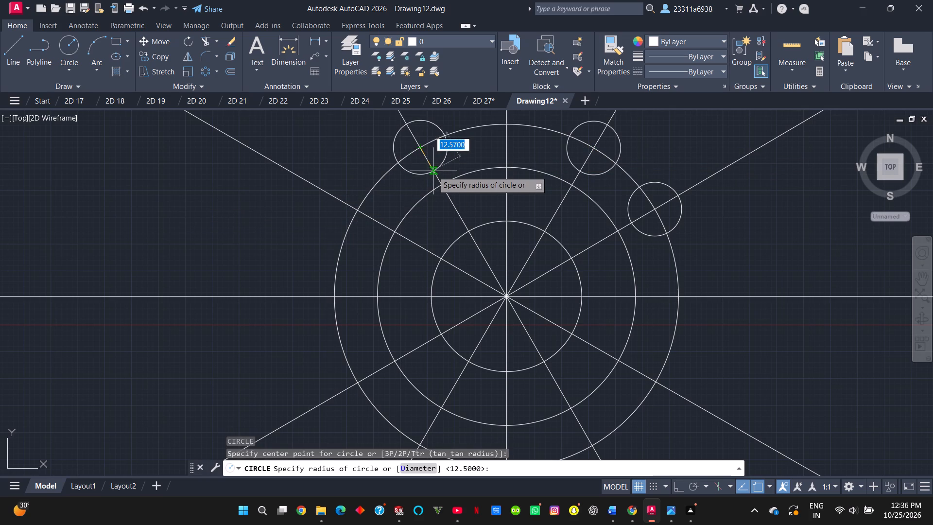
type("12.5")
key("Return")
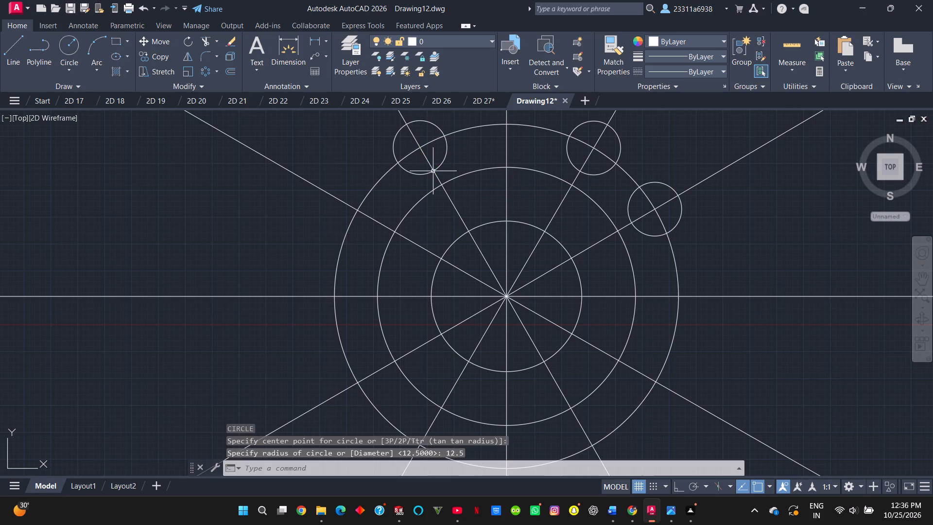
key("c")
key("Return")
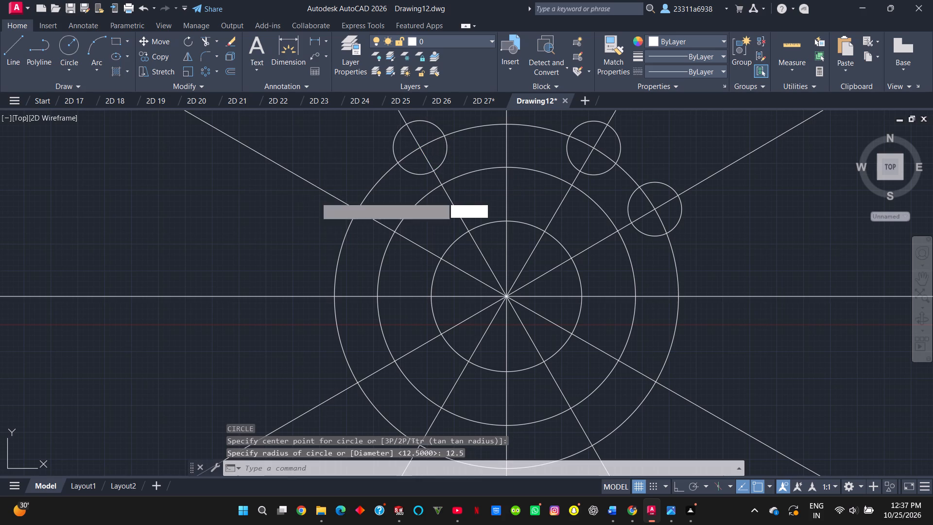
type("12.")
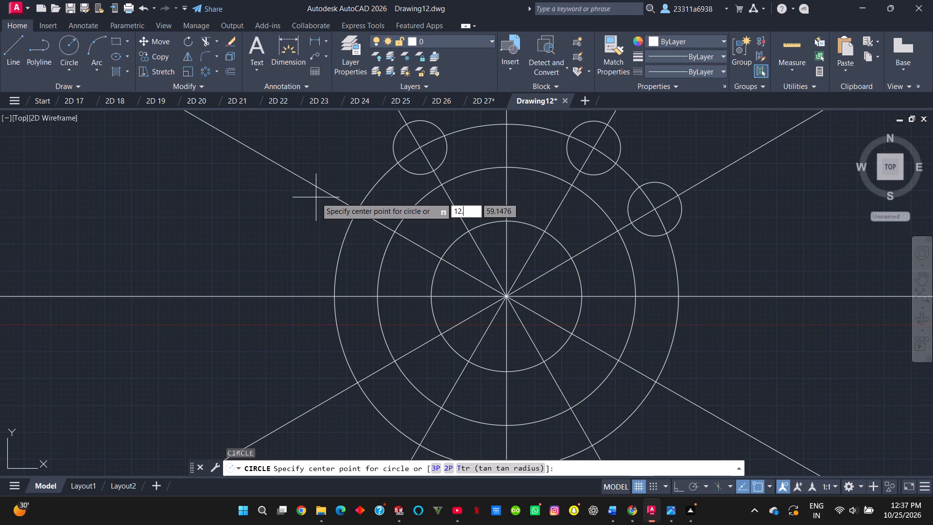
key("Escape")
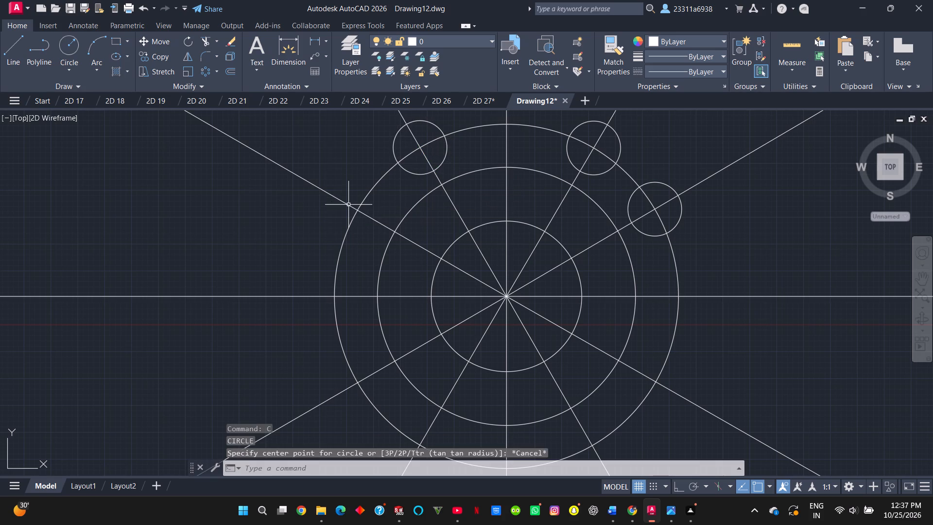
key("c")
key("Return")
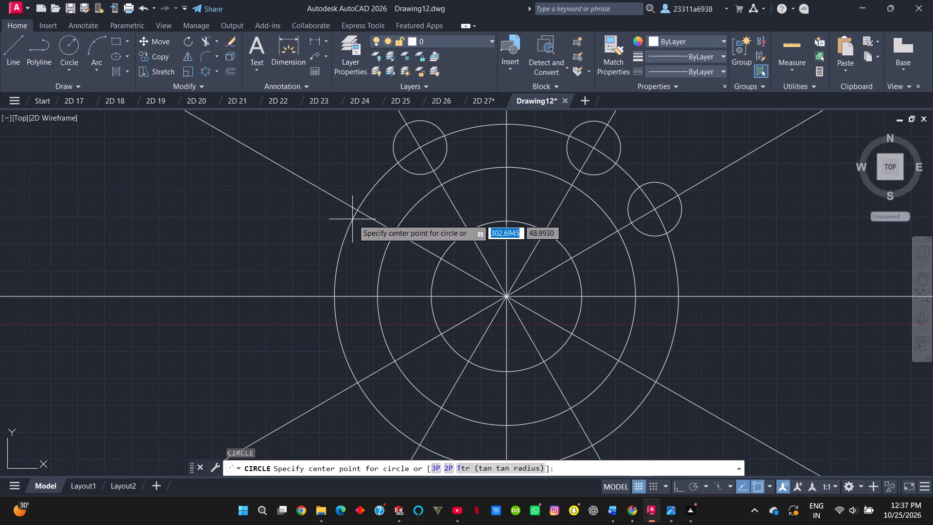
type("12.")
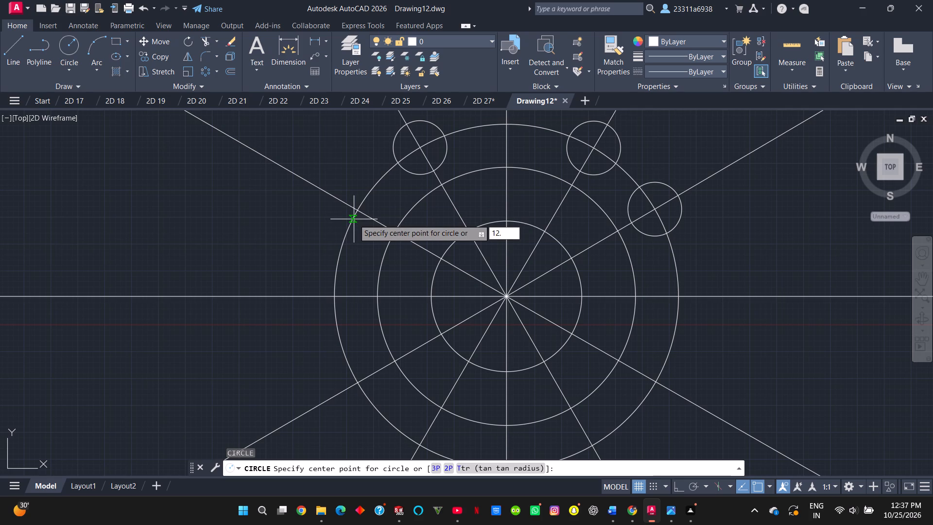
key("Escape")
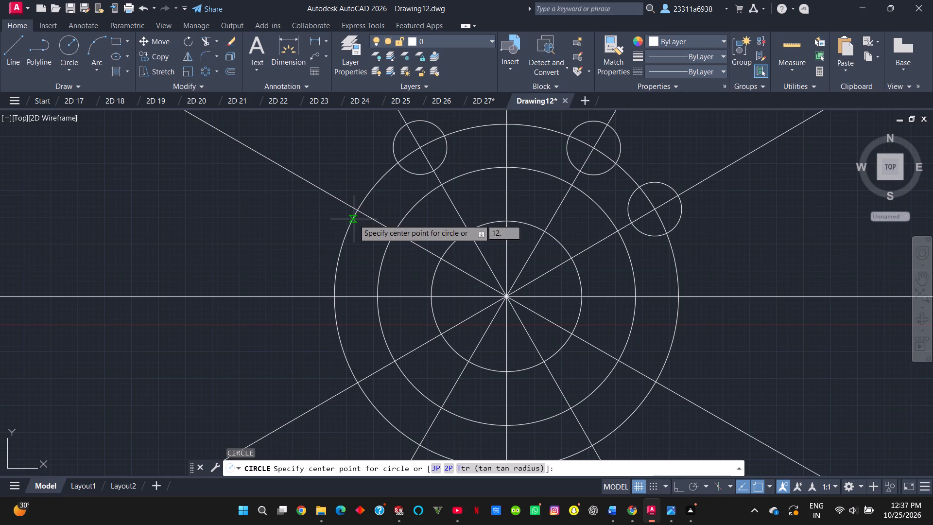
Draw two circles of radius 12.5 where the upper-left and lower-left 30° rays cross the outermost concentric circle.
key("c")
key("Return")
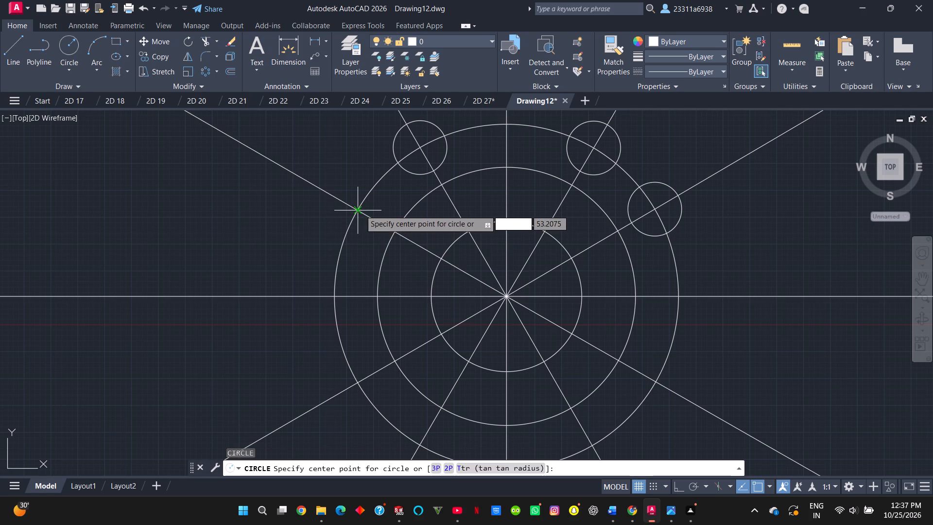
left_click(357, 212)
type("12.5")
key("Return")
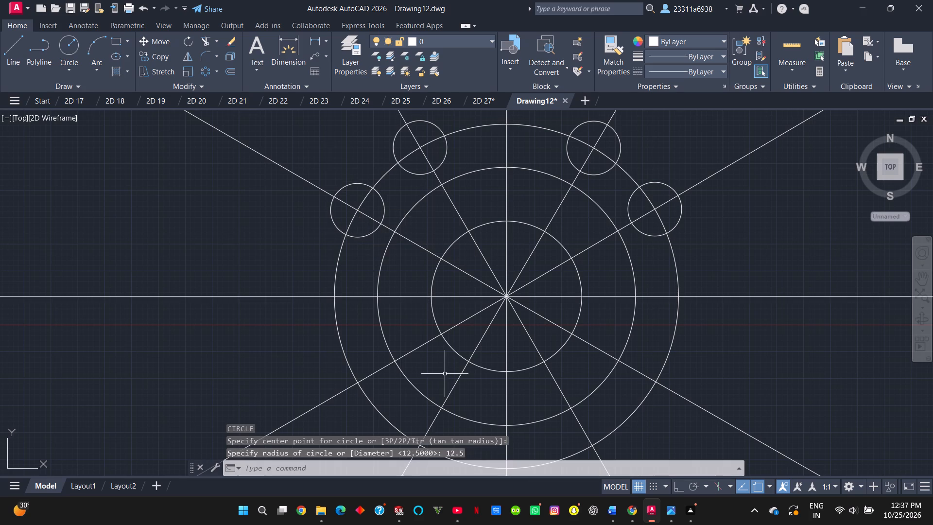
key("c")
key("Return")
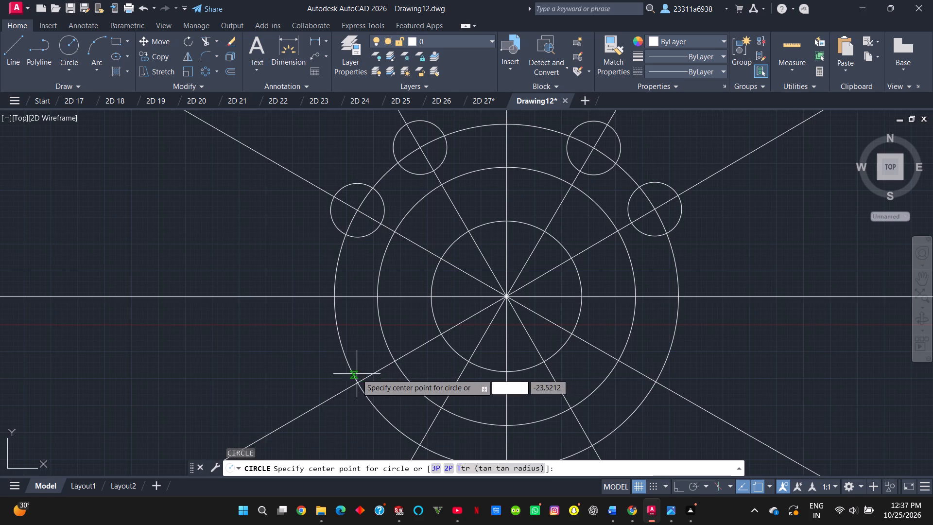
left_click(357, 383)
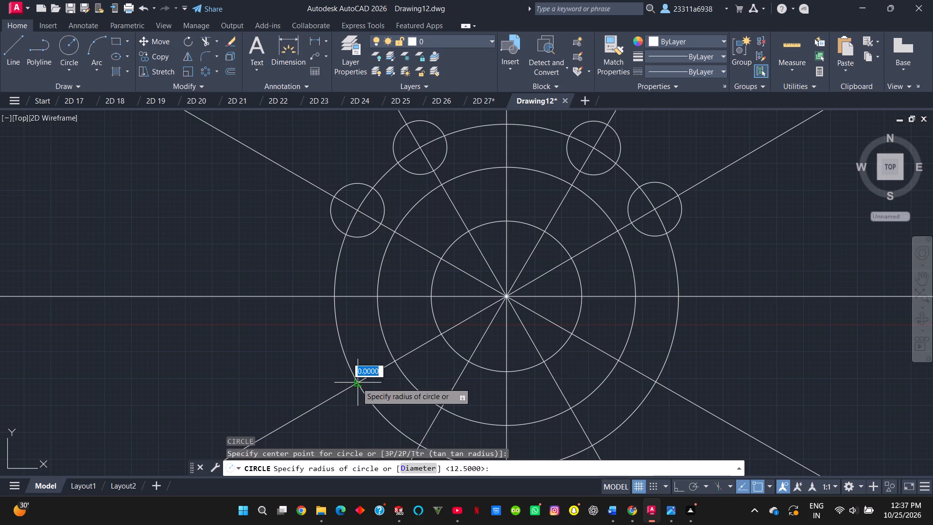
type("12.5")
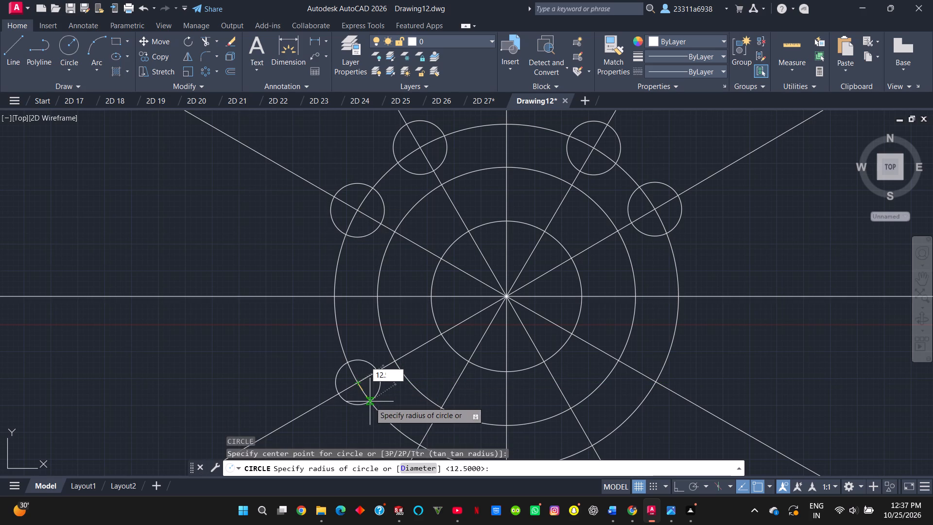
key("Return")
Draw two circles of radius 12.5 where the lower-left and lower-right 60° rays cross the outermost concentric circle.
scroll(437, 425, "down", 2)
middle_click_drag(444, 416, 456, 344)
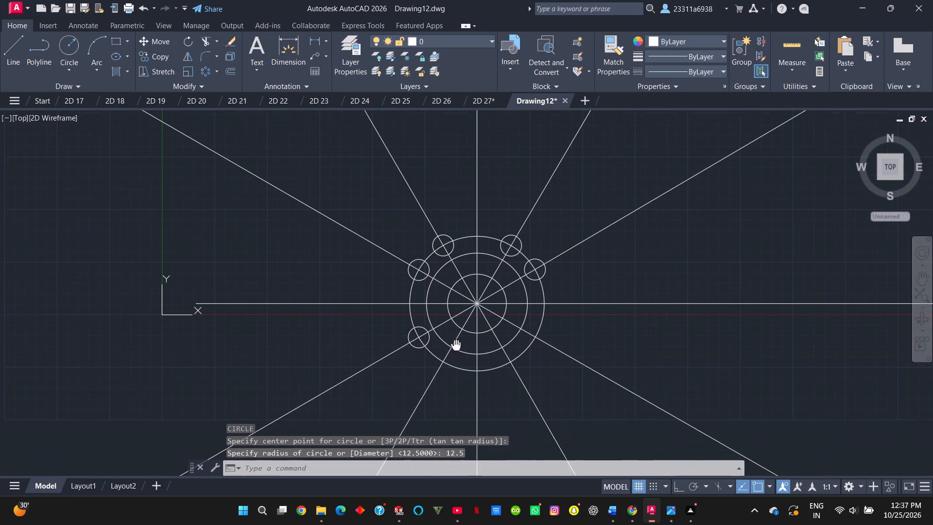
middle_click_drag(456, 344, 459, 341)
key("c")
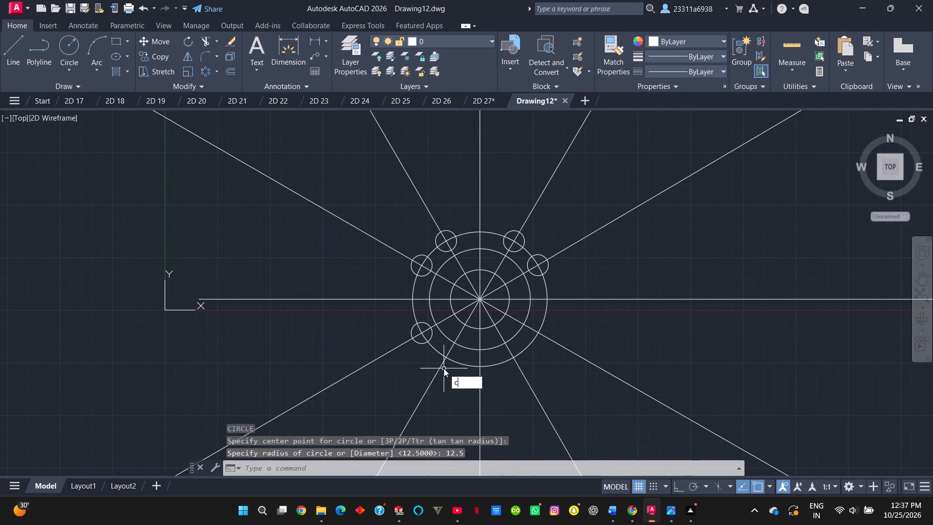
key("Return")
scroll(444, 368, "up", 2)
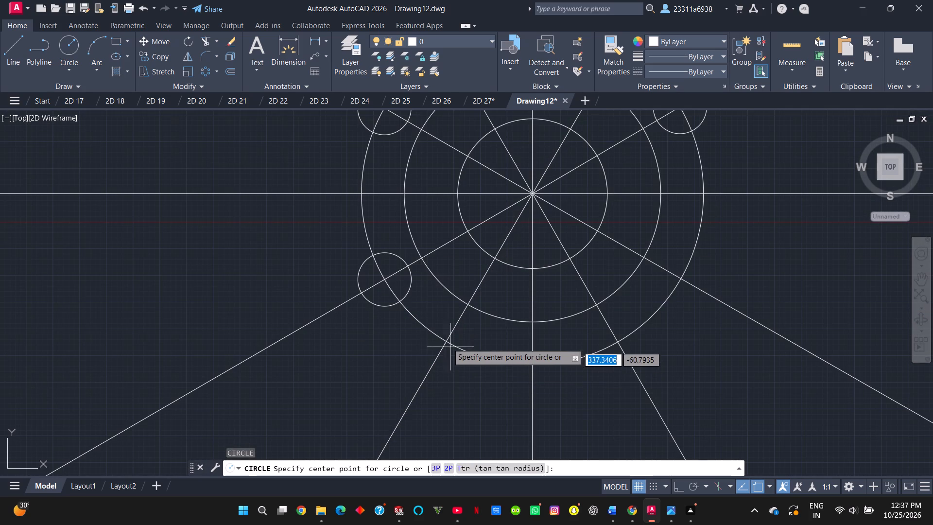
left_click(446, 342)
type("12")
type(".5")
key("Return")
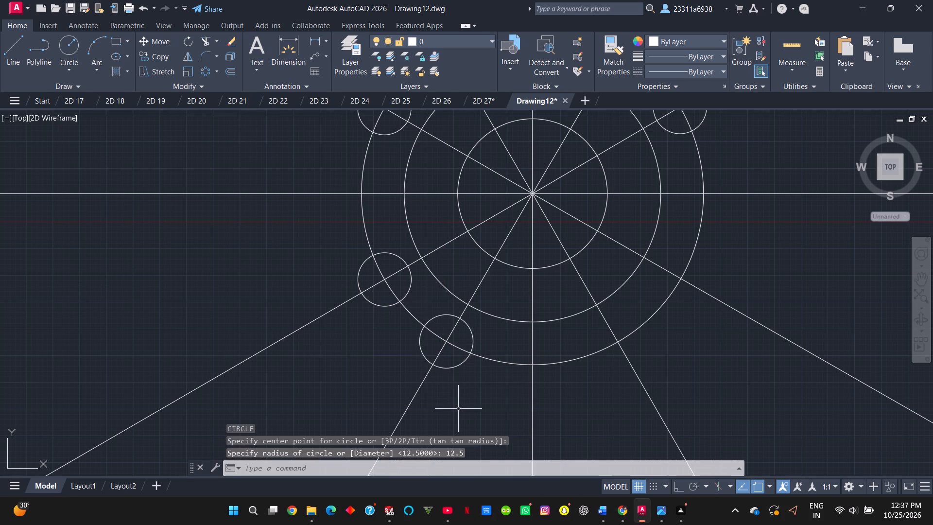
key("c")
key("Return")
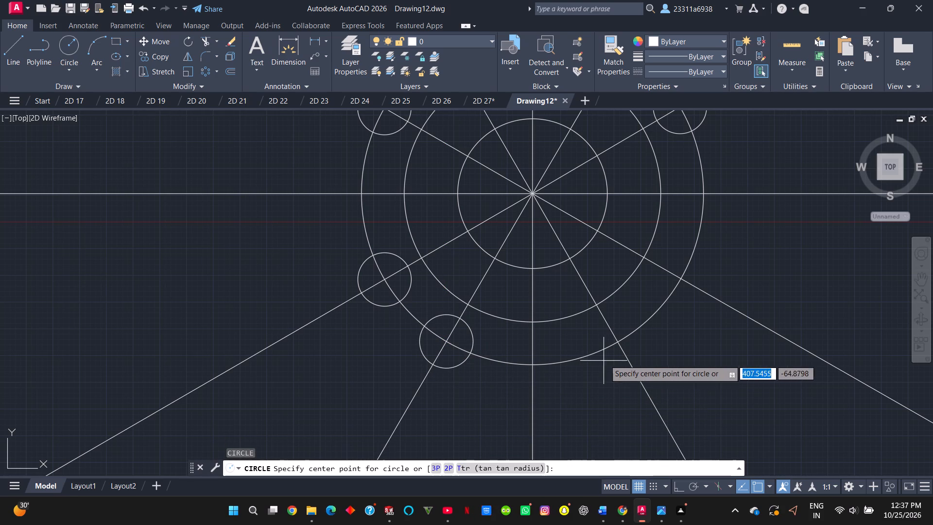
left_click(617, 339)
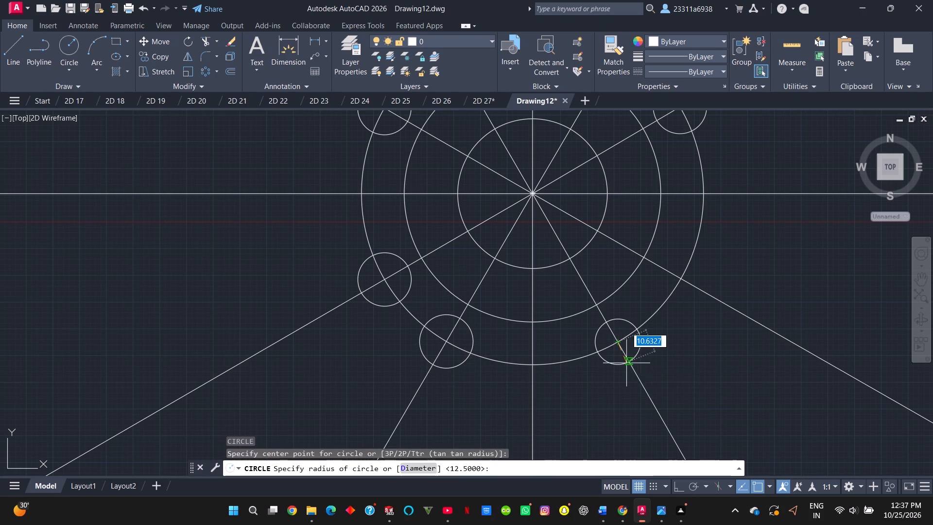
type("12.5")
key("Return")
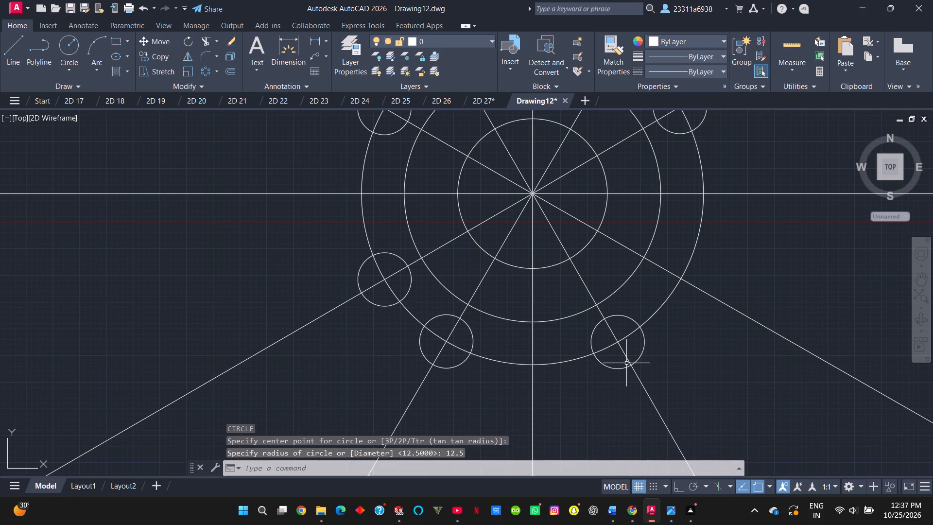
Draw a circle of radius 12.5 where the lower-right 30° ray crosses the radius 80 circle.
key("c")
key("Return")
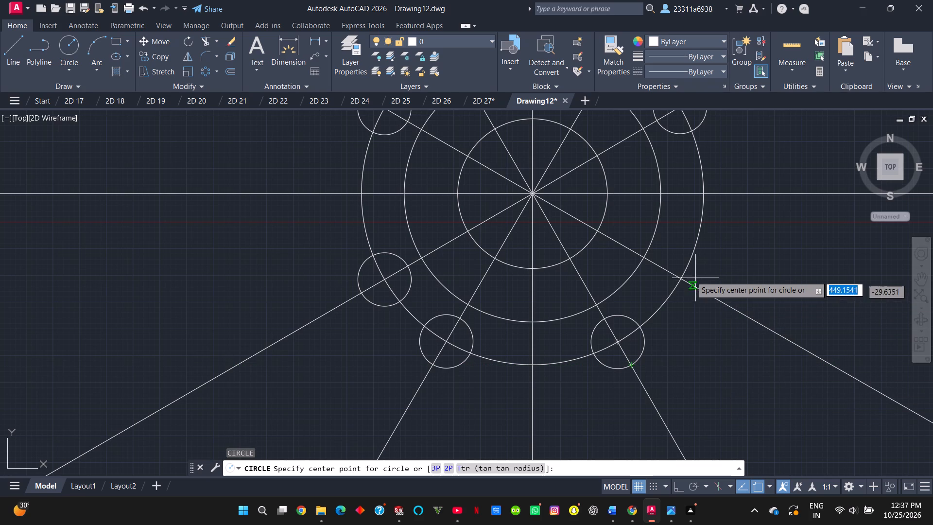
left_click(682, 280)
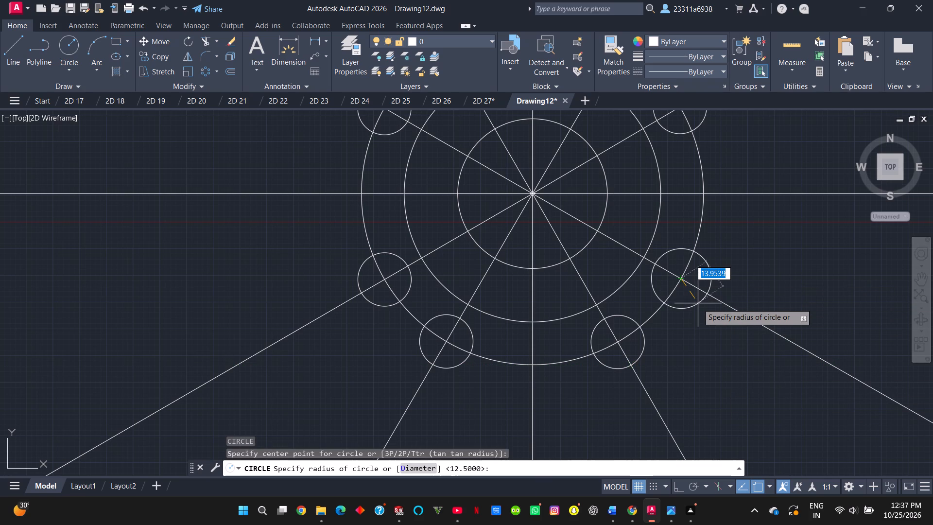
type("12.5")
key("Return")
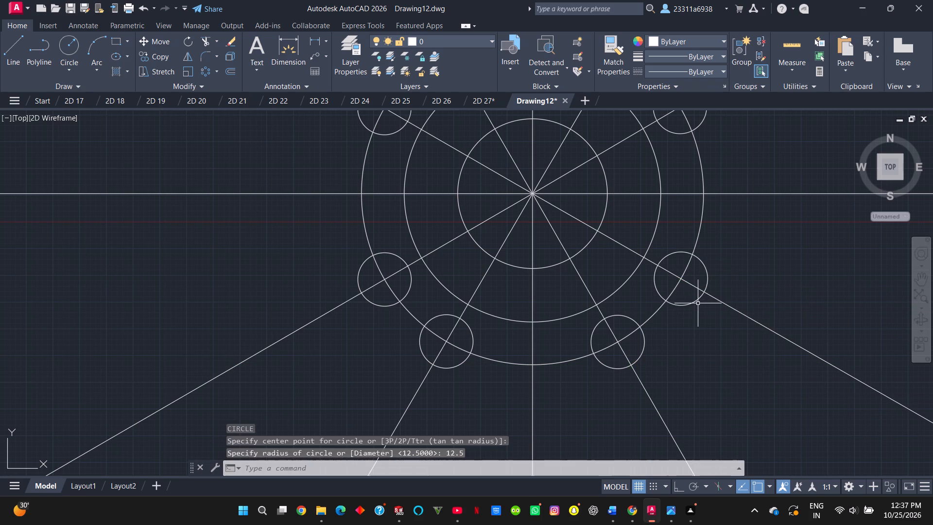
Move the UCS origin away from the drawing, to empty space below and left of the rays' horizontal line.
scroll(698, 303, "down", 2)
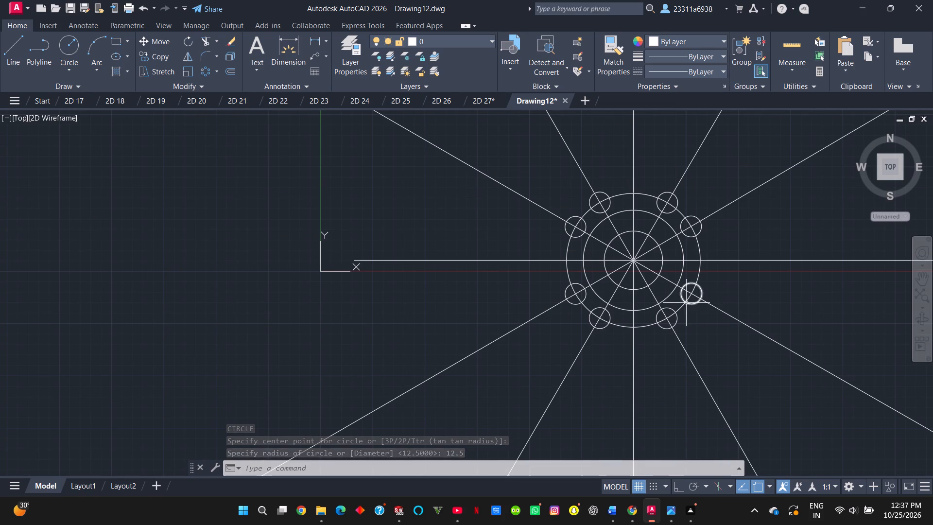
key("Escape")
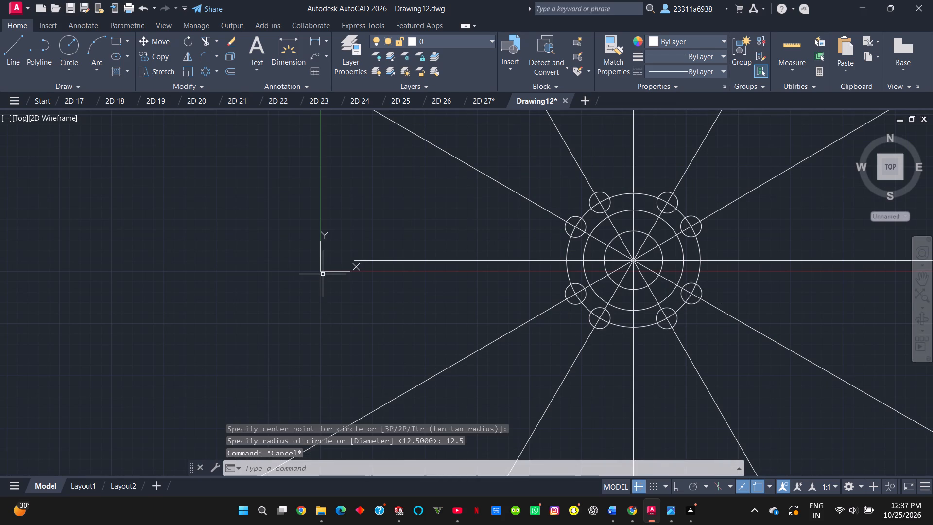
left_click(321, 273)
left_click(318, 262)
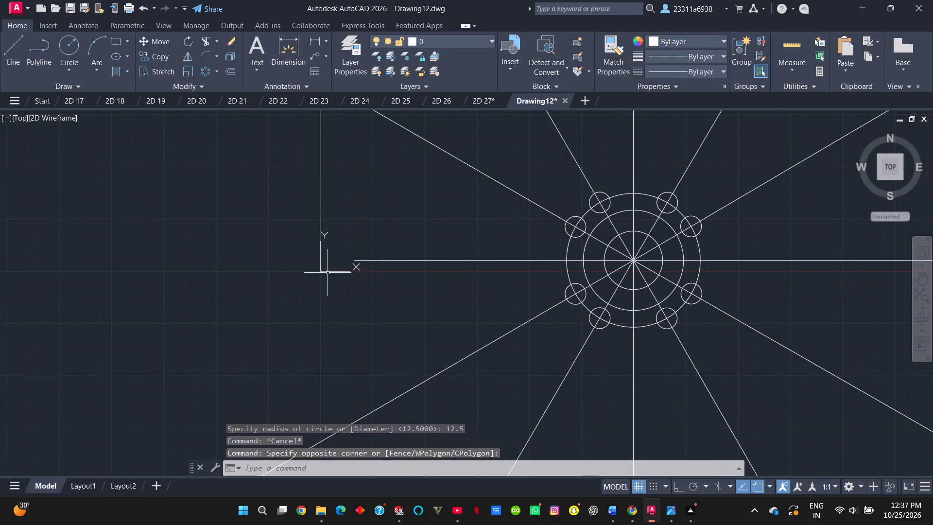
left_click(328, 273)
left_click(333, 269)
left_click(334, 272)
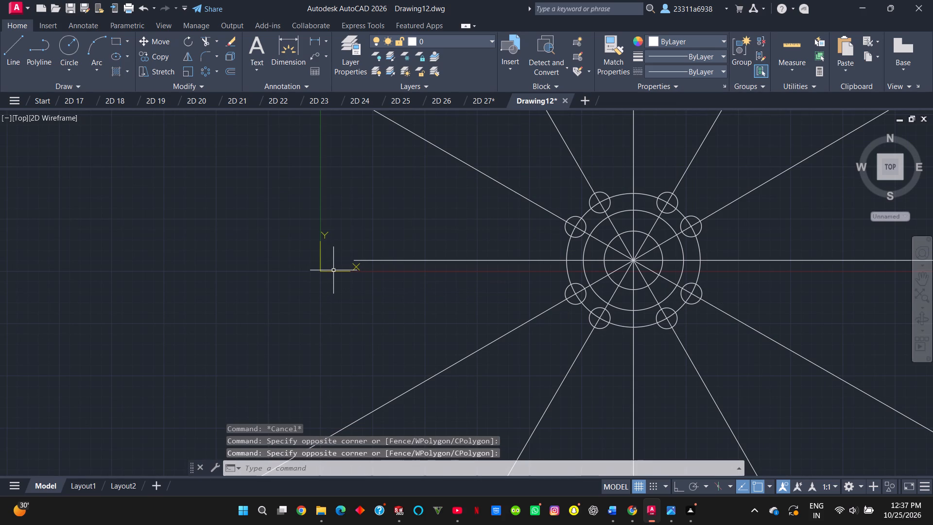
left_click(321, 259)
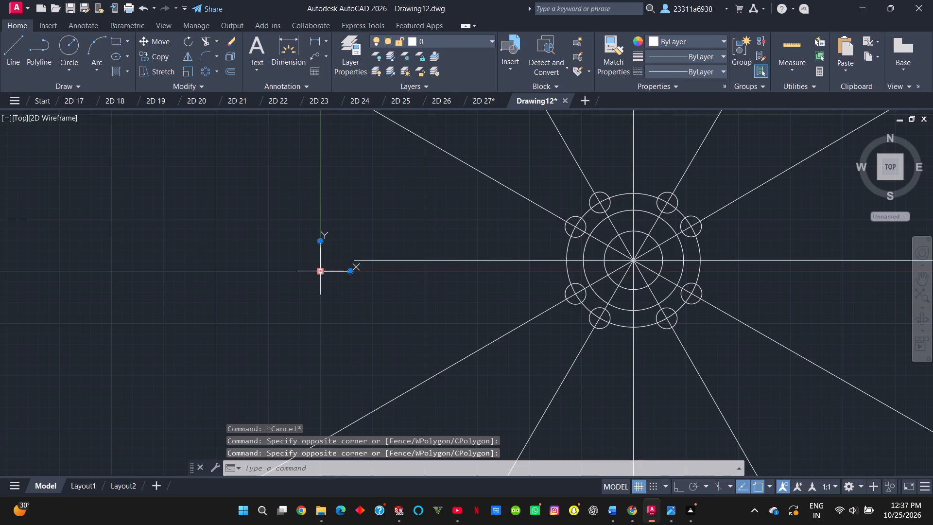
left_click(320, 270)
left_click(33, 376)
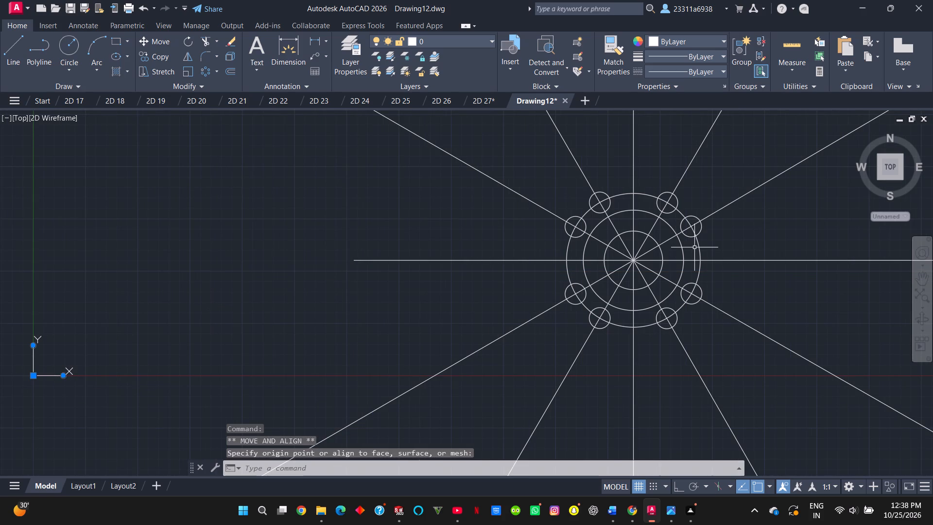
Draw a concentric circle of radius 92.5 at the rays' centre, touching the outer edges of the small circles.
scroll(694, 247, "up", 2)
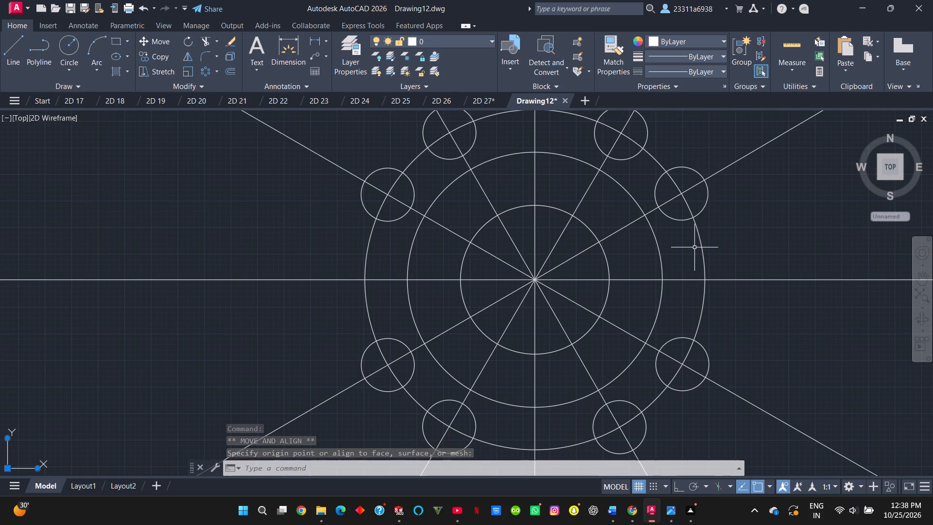
scroll(694, 247, "down", 1)
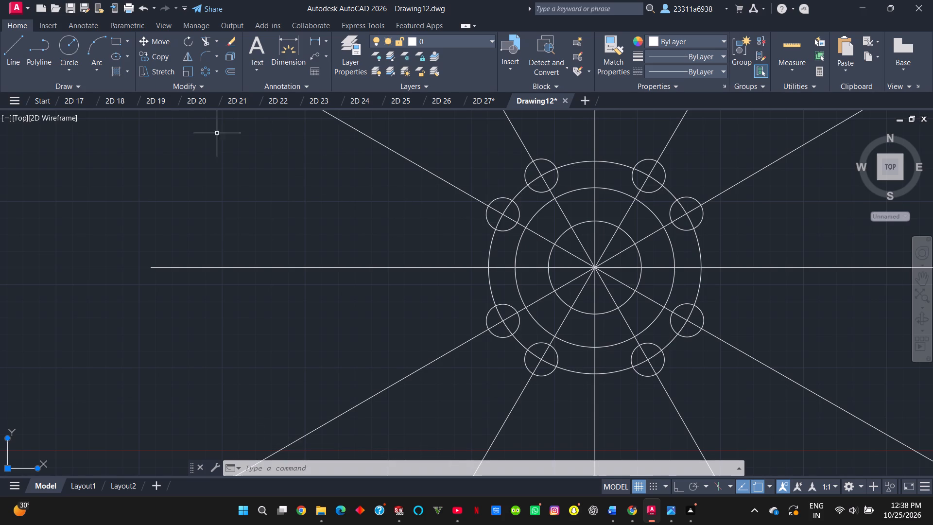
left_click(66, 46)
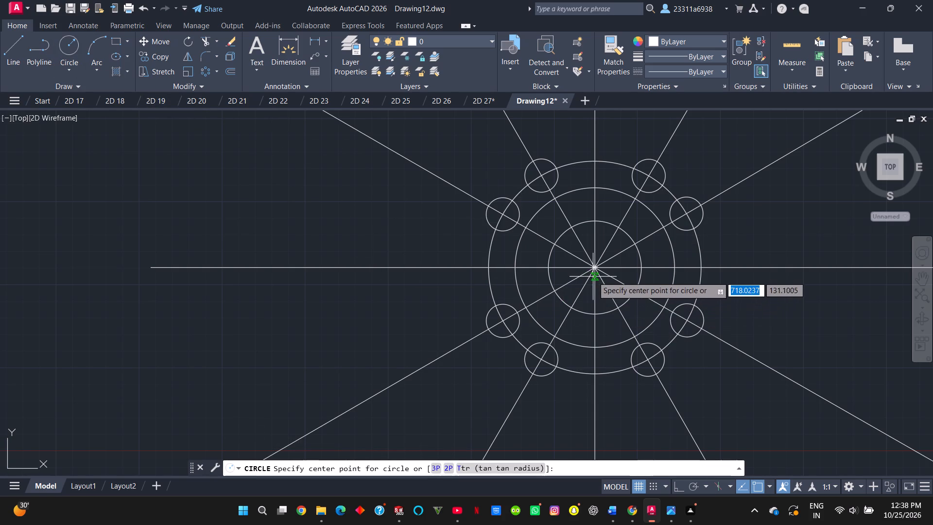
left_click(594, 268)
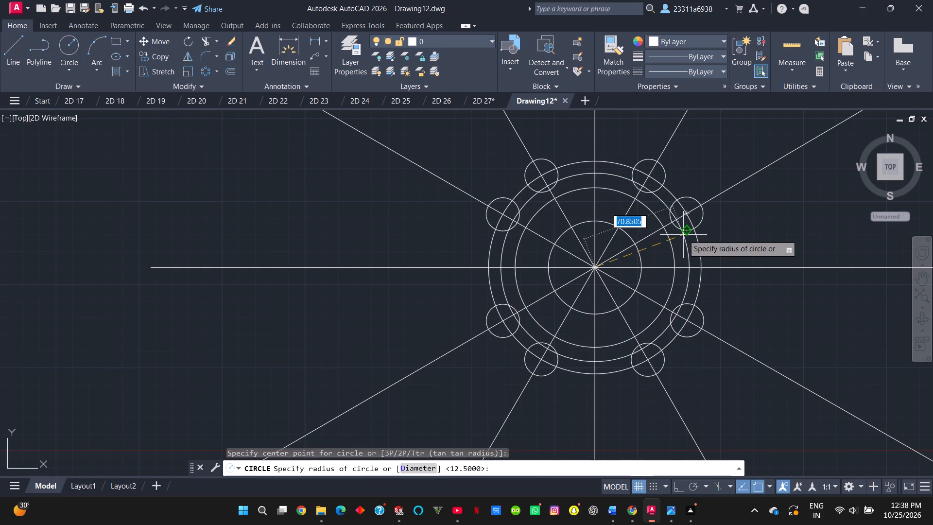
left_click(703, 209)
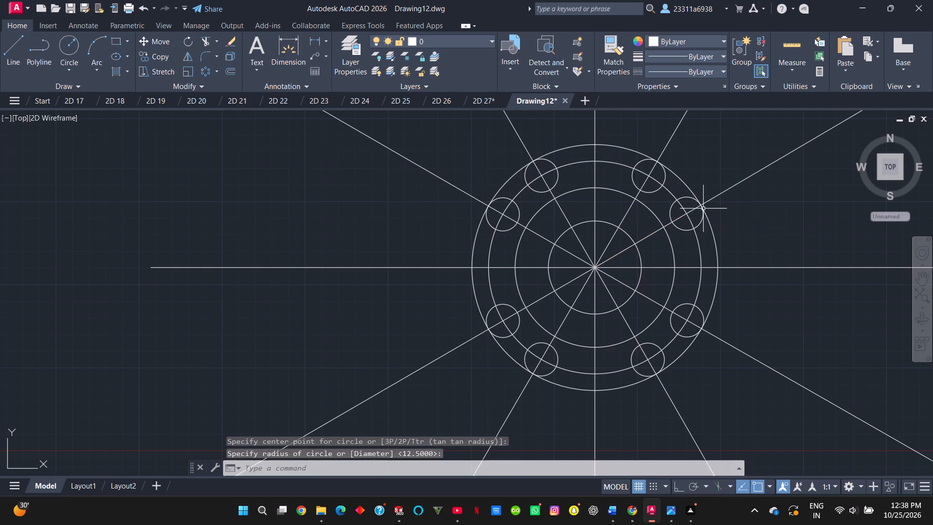
Draw another concentric circle at the rays' centre, touching the inner edges of the small circles.
left_click(69, 49)
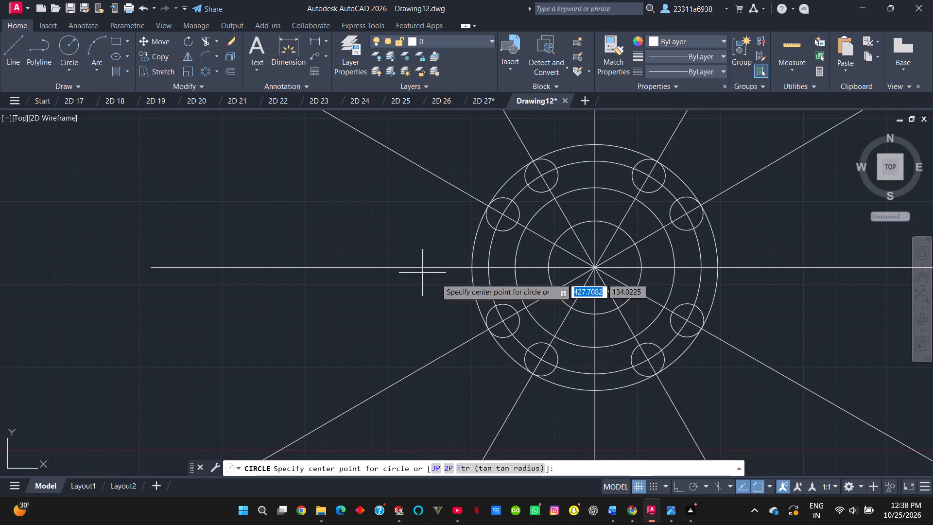
left_click(594, 270)
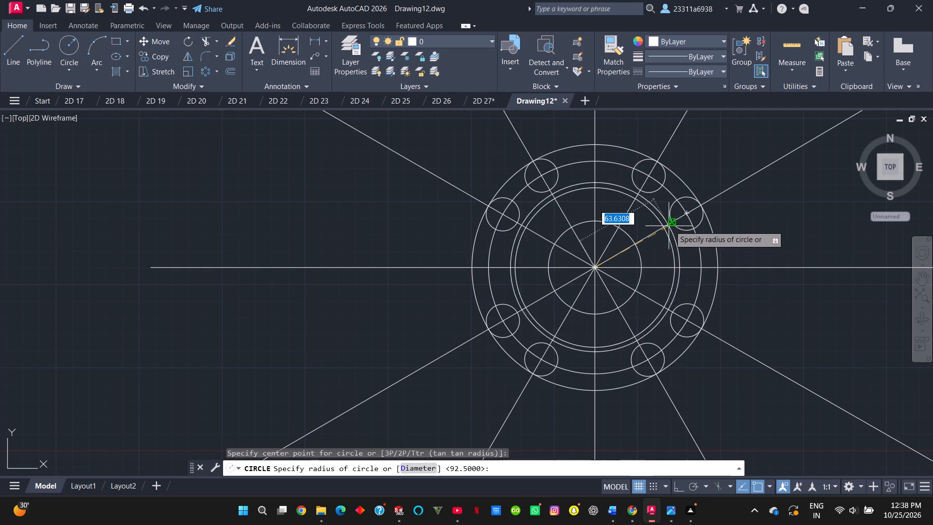
left_click(672, 225)
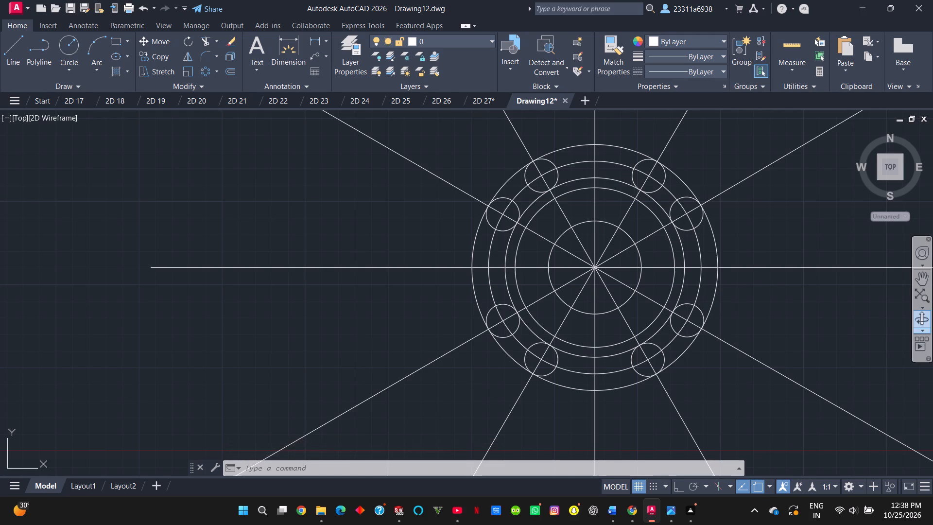
key("Escape")
Erase the upper vertical ray and the 30° and 60° rays of the upper-left and lower-left quadrants.
left_click(595, 210)
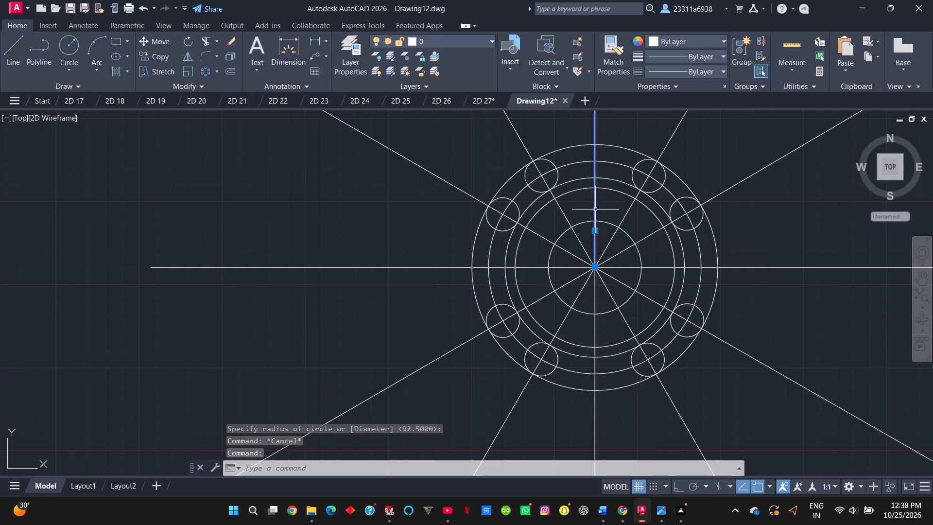
key("Delete")
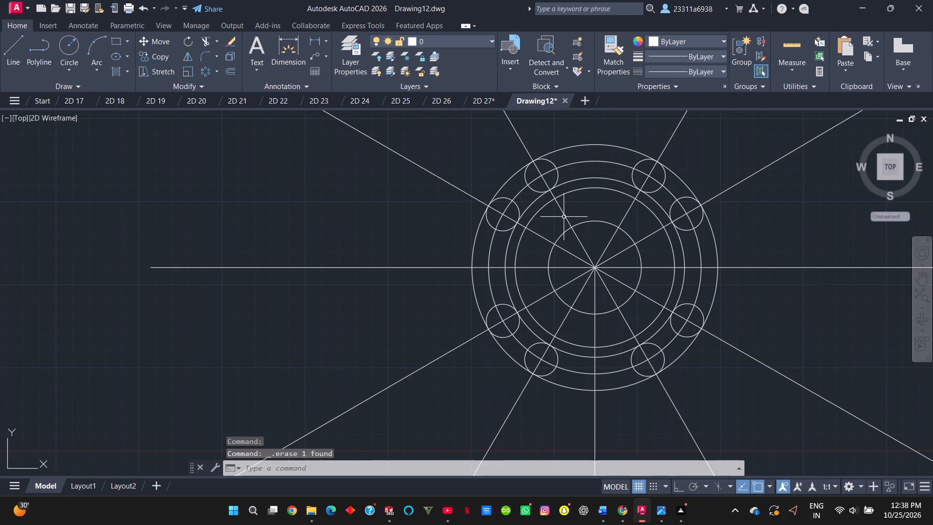
left_click(564, 217)
key("Delete")
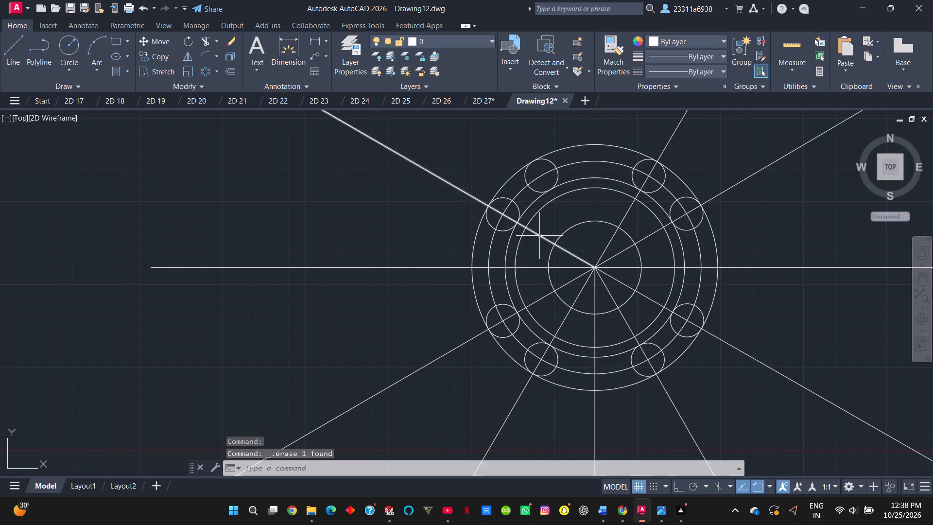
left_click(540, 235)
key("Delete")
left_click(541, 296)
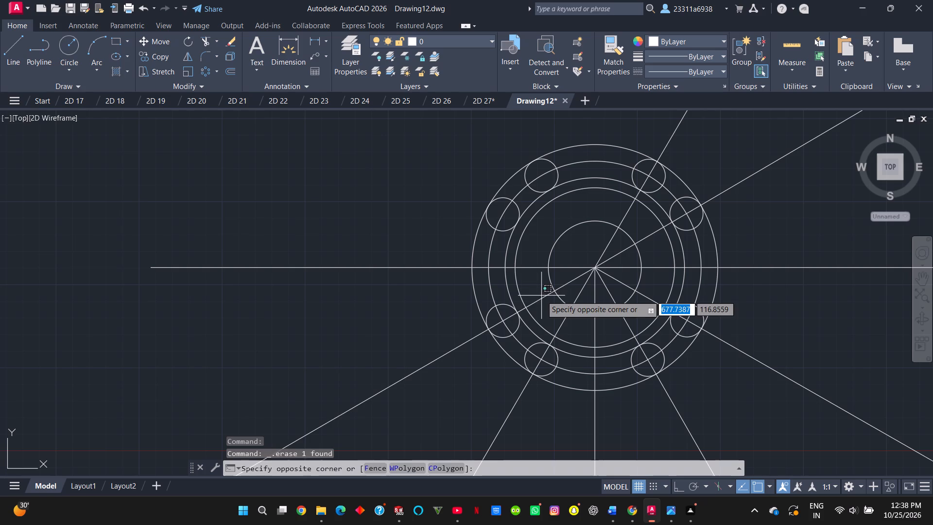
left_click(545, 301)
left_click(544, 297)
key("Delete")
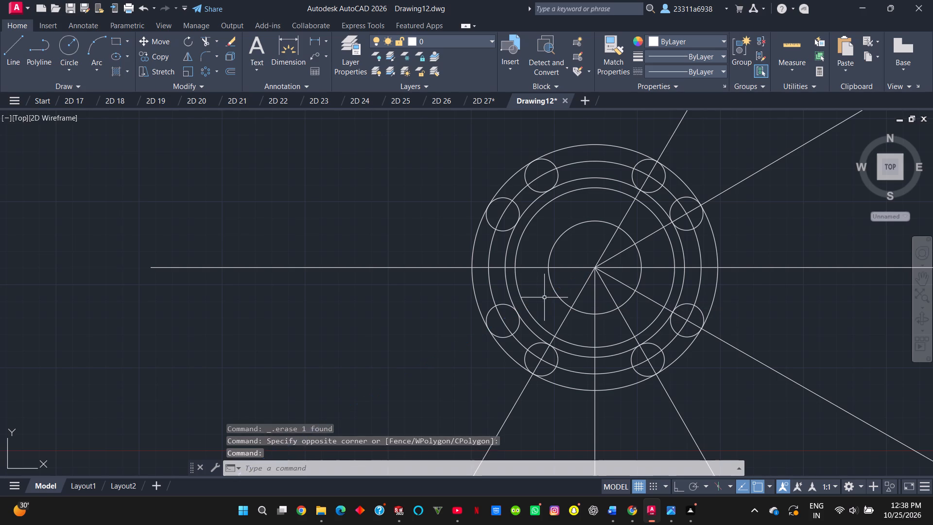
left_click(564, 325)
key("Delete")
Erase the 30° and 60° rays of the lower-right and upper-right quadrants.
left_click(625, 324)
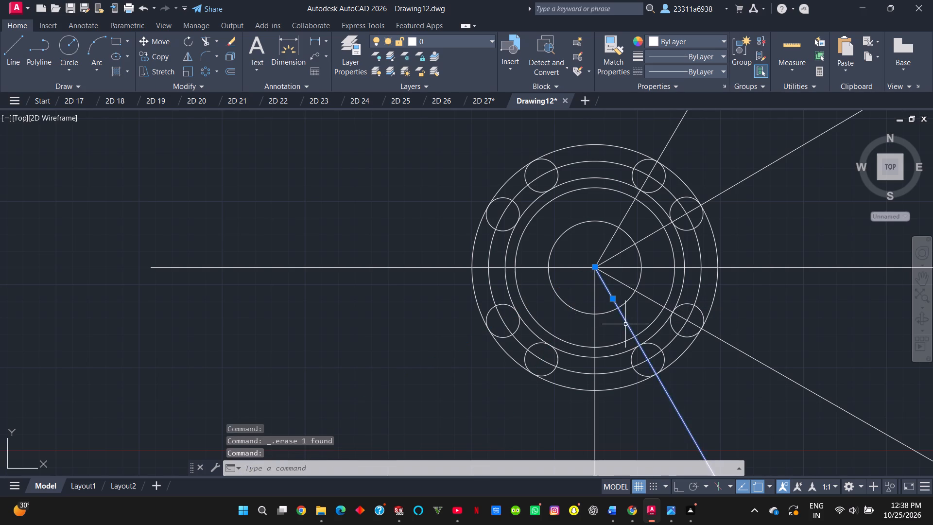
key("Delete")
left_click(645, 295)
key("Delete")
left_click(649, 231)
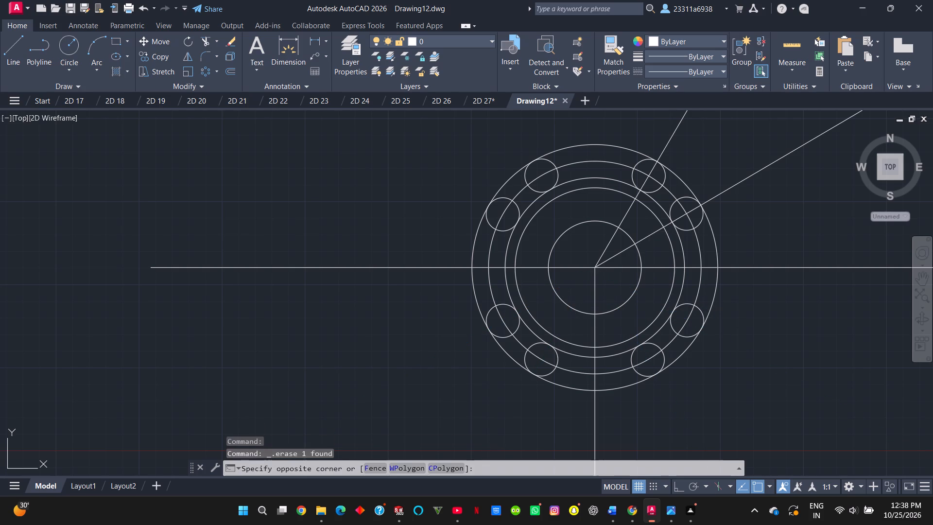
left_click(651, 238)
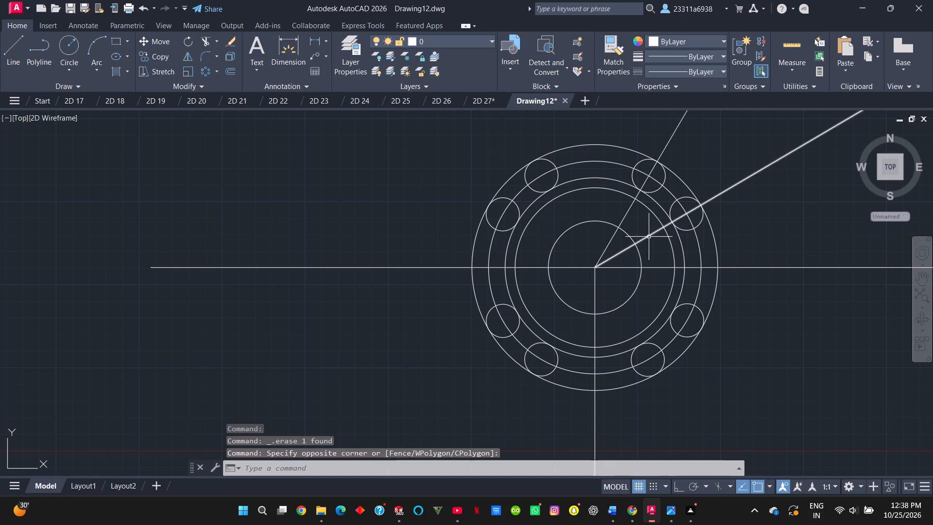
left_click(649, 237)
key("Delete")
left_click(628, 216)
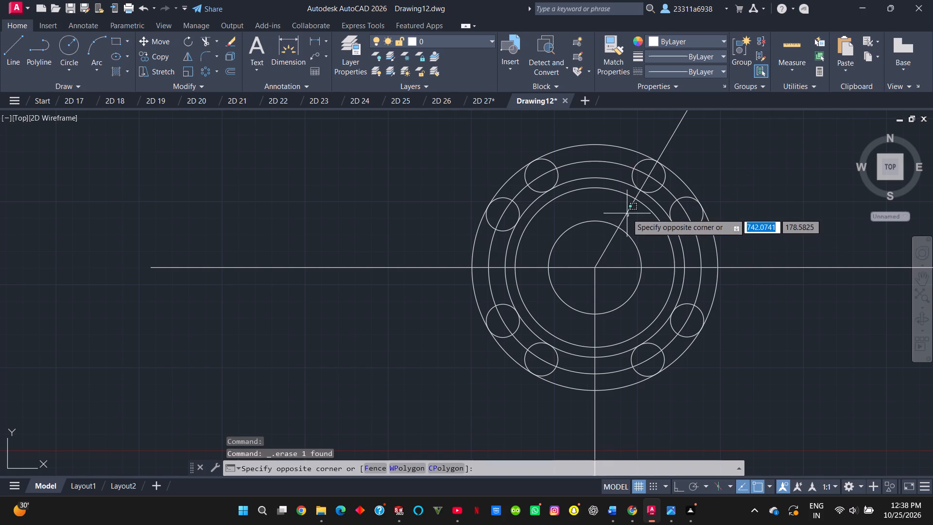
left_click(627, 213)
key("Delete")
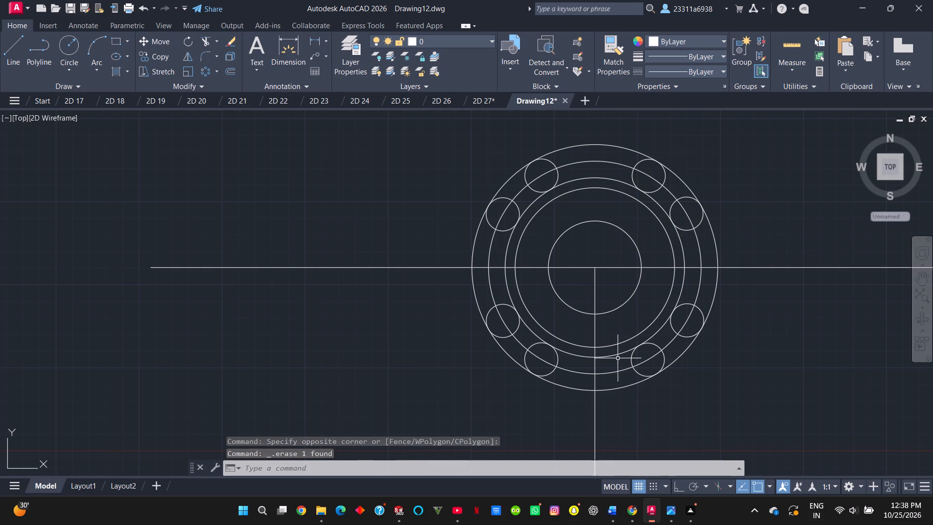
Trim the radius 80 arc and the facing halves of the two right-hand 30° small circles to form a curved slot.
type("tr")
key("Return")
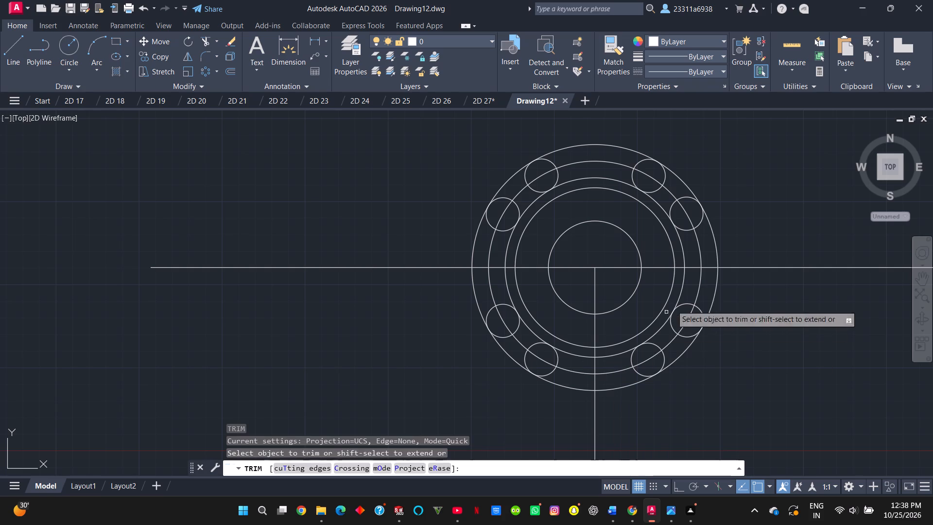
left_click(691, 220)
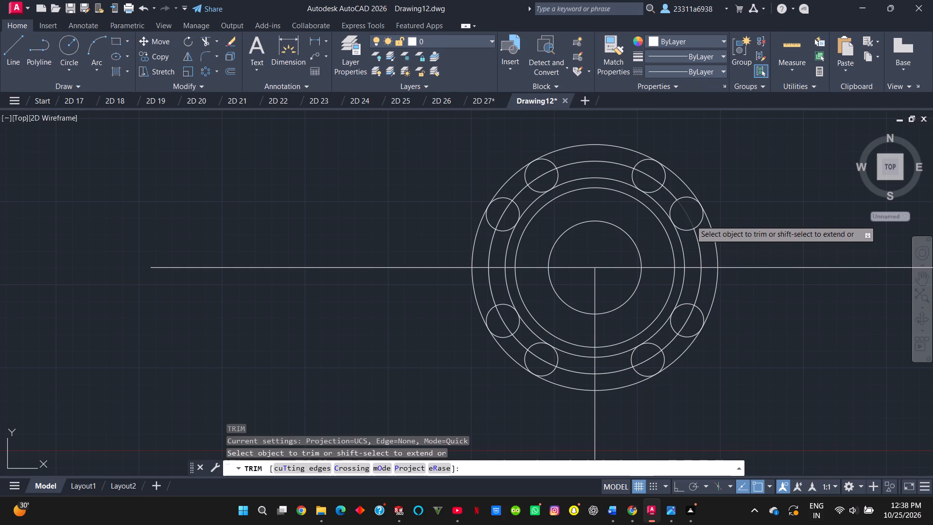
left_click_drag(691, 221, 694, 234)
left_click_drag(699, 219, 699, 228)
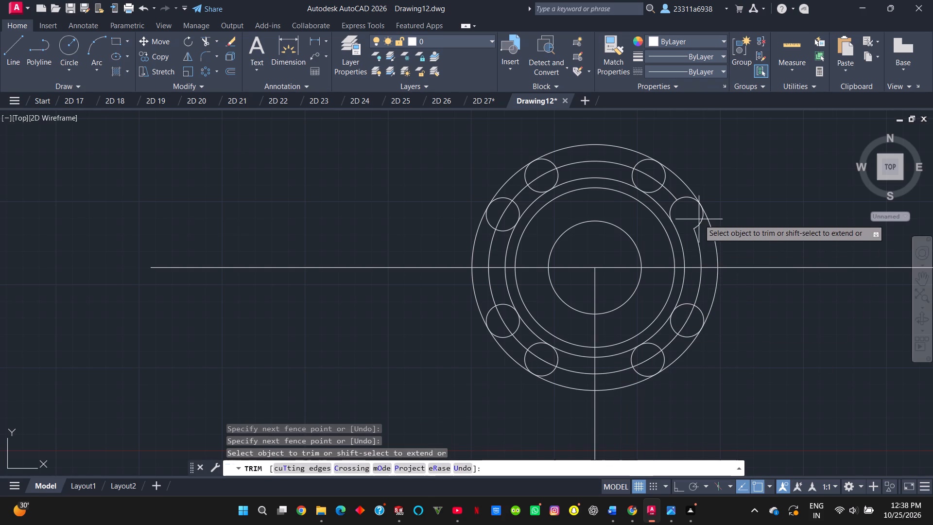
left_click_drag(699, 228, 694, 247)
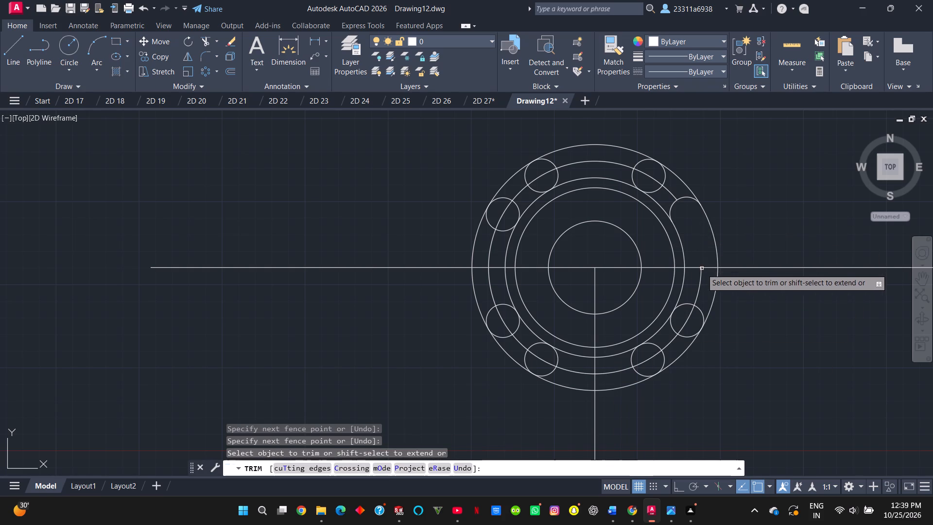
left_click(701, 289)
left_click_drag(700, 301, 685, 306)
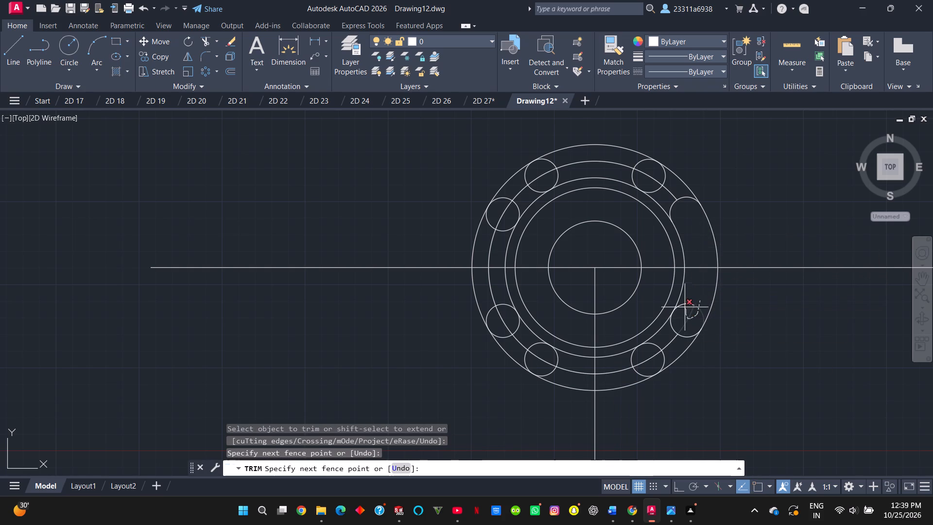
left_click_drag(685, 306, 690, 298)
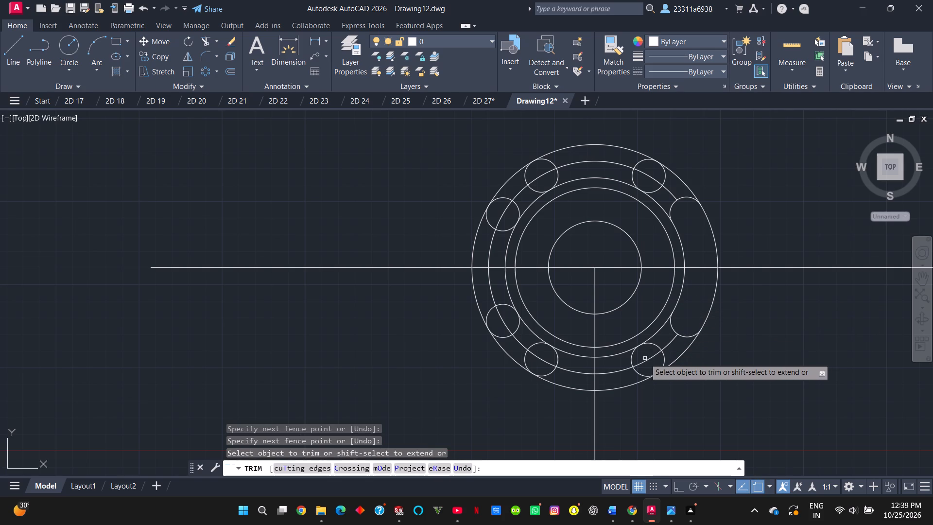
Trim the radius 80 arcs and facing halves of the small circles at the bottom, left and top to form three more curved slots.
left_click_drag(645, 355, 634, 360)
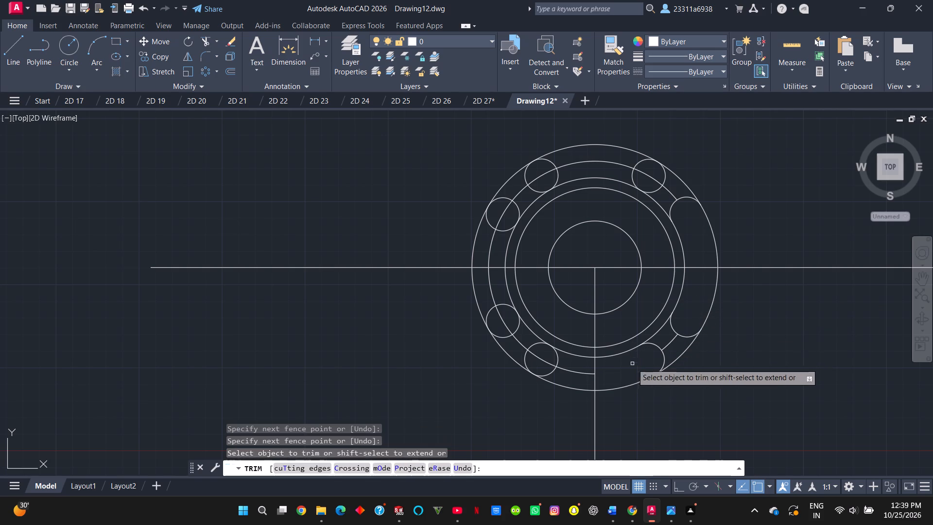
left_click_drag(581, 368, 550, 361)
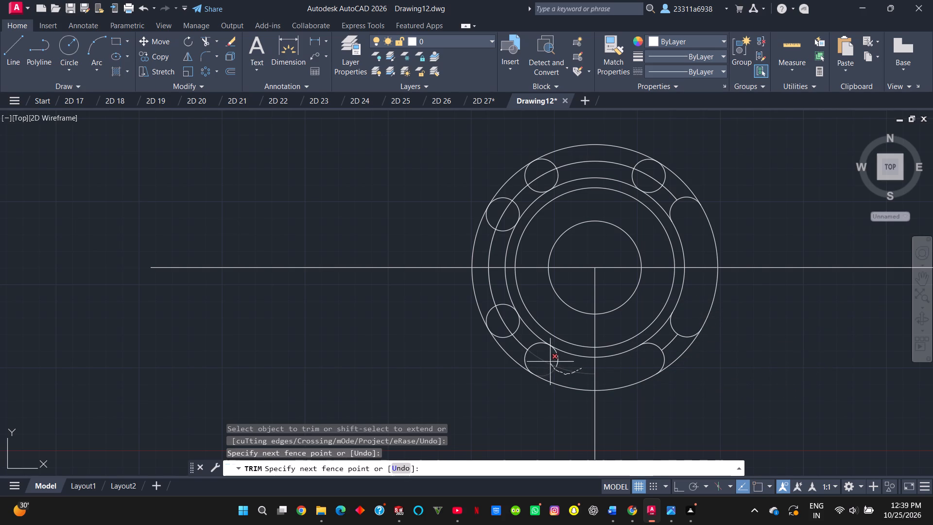
left_click_drag(550, 361, 562, 363)
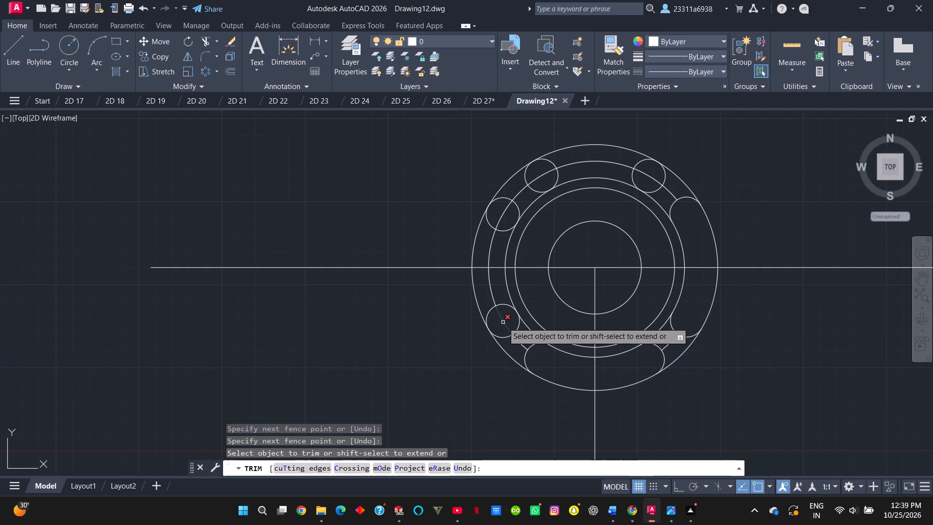
left_click_drag(508, 318, 501, 315)
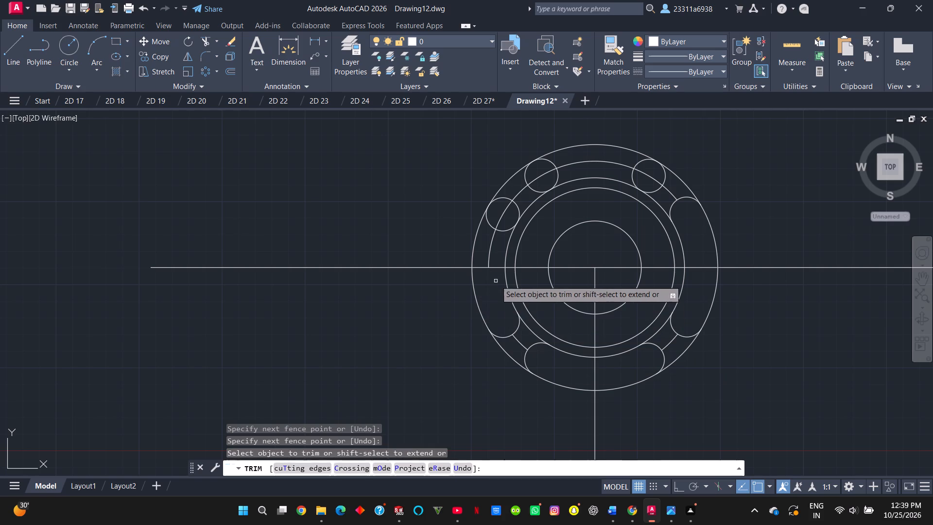
left_click_drag(484, 243, 491, 219)
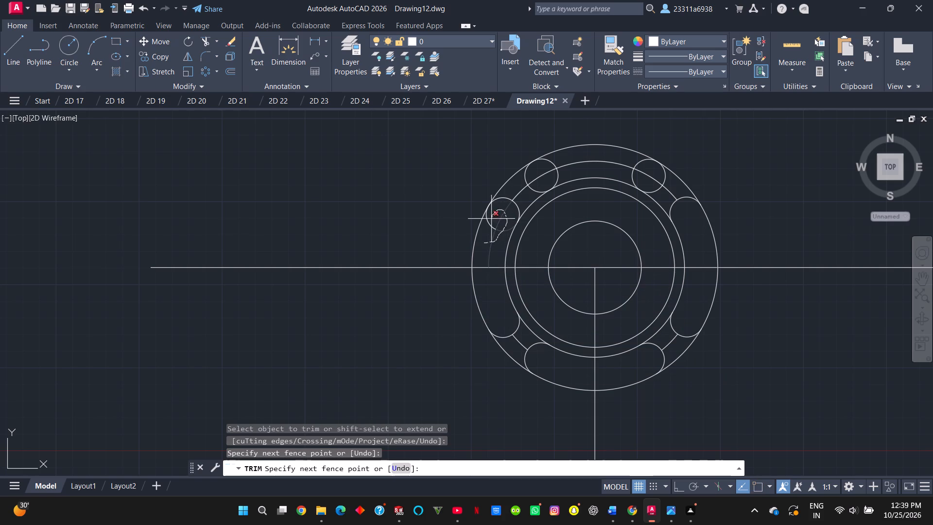
left_click_drag(491, 219, 486, 232)
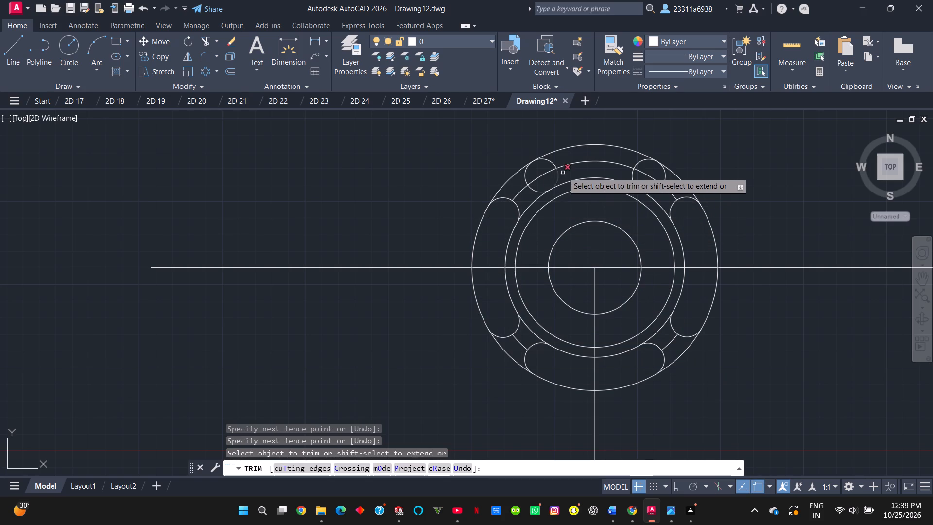
left_click_drag(565, 172, 570, 164)
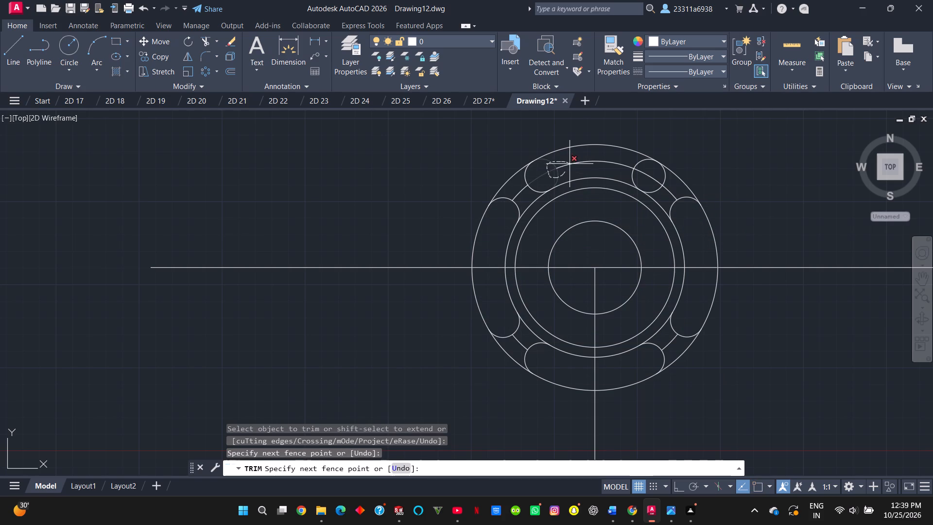
left_click_drag(570, 164, 570, 170)
left_click_drag(624, 175, 635, 177)
left_click_drag(635, 177, 620, 163)
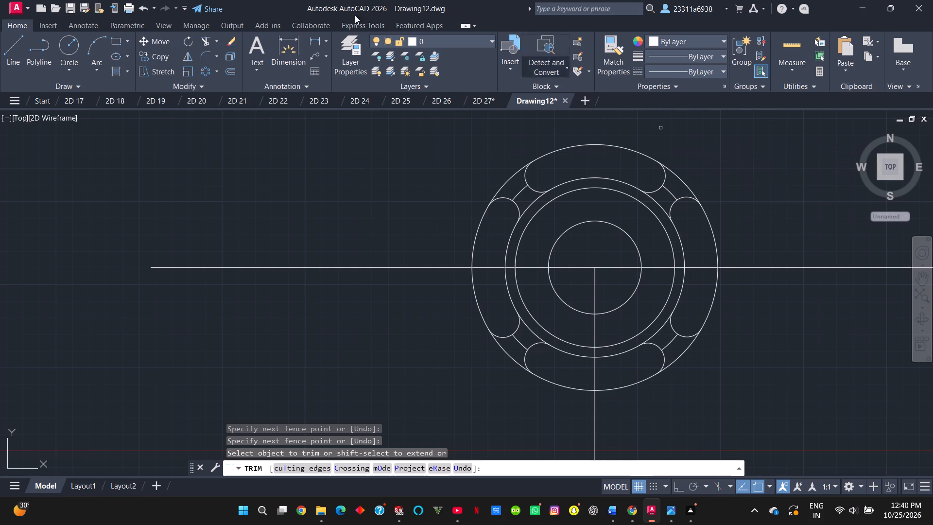
With ortho on, draw a line from the circles' centre 100 to the right and continue it 100 upward.
left_click(10, 44)
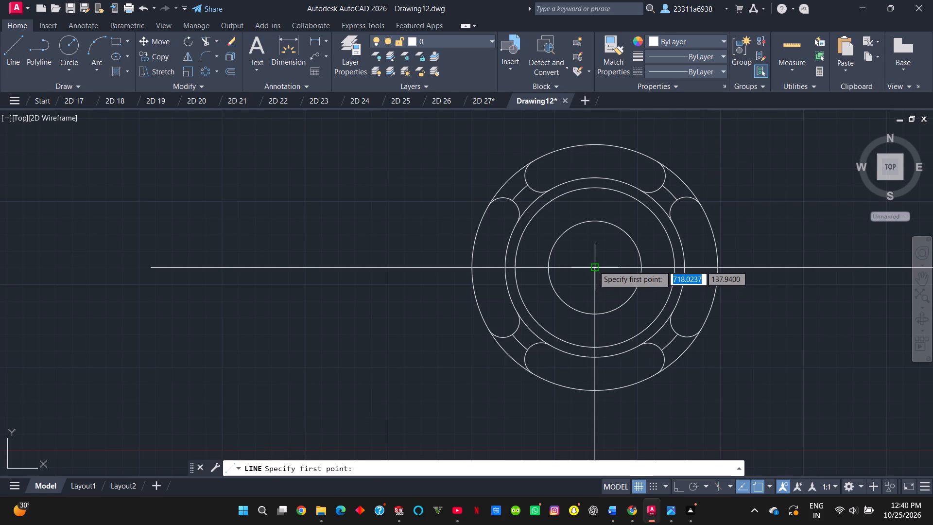
left_click(593, 265)
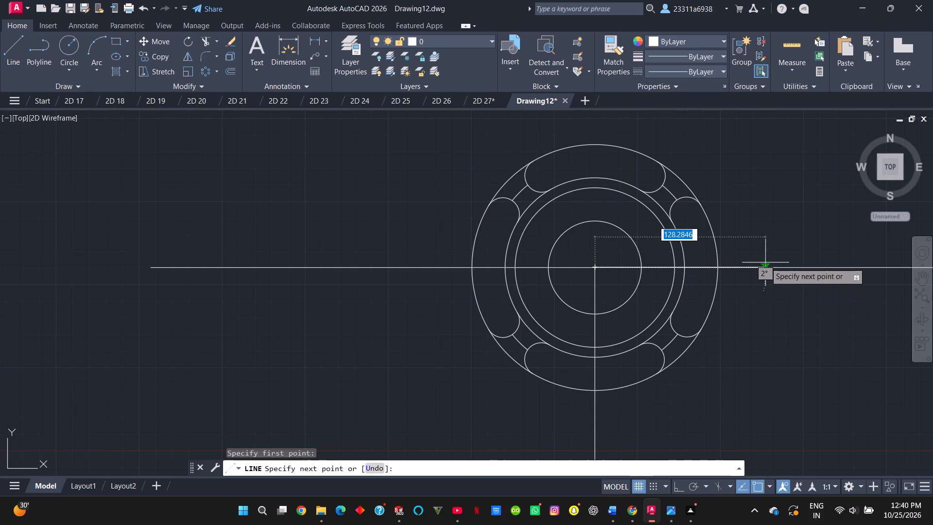
key("F8")
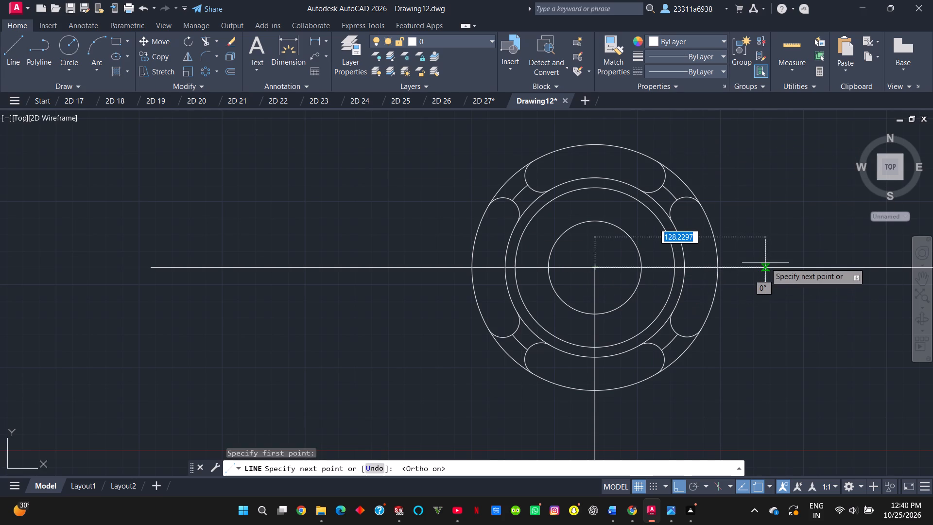
type("100")
key("Return")
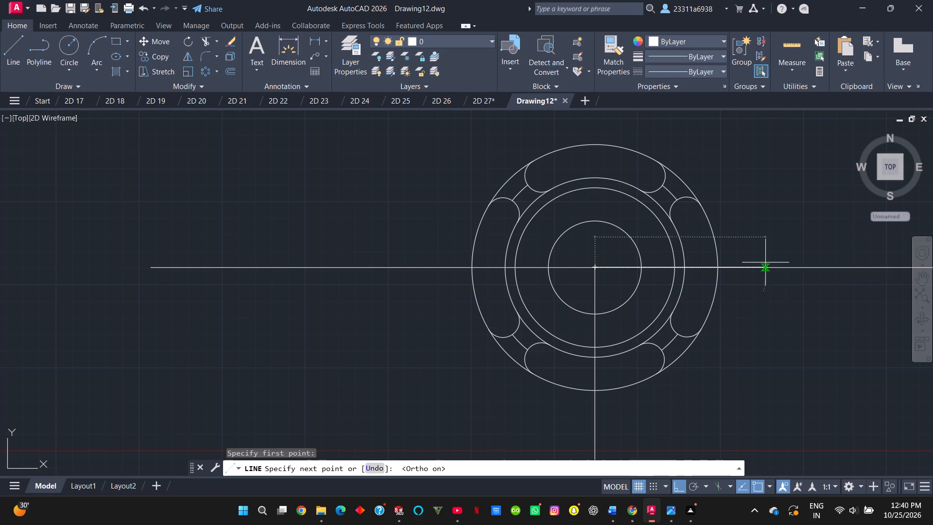
scroll(765, 262, "down", 1)
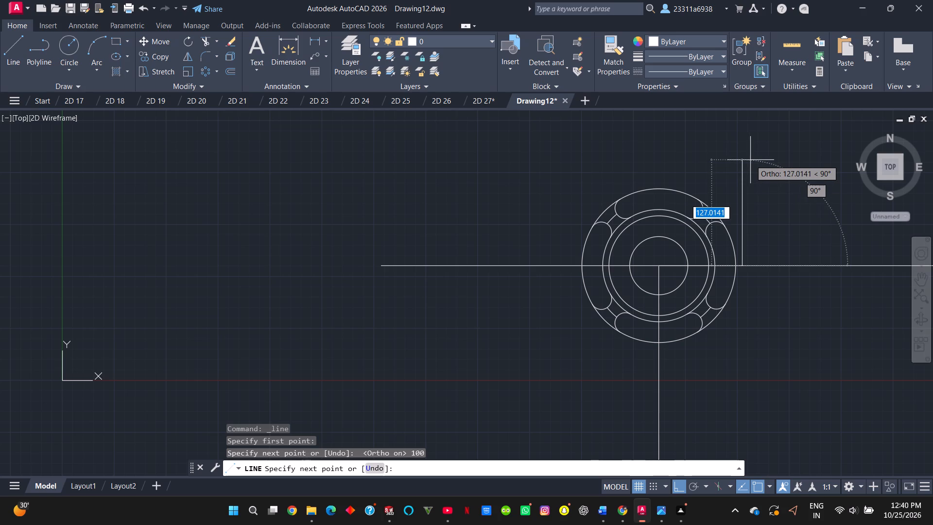
type("100")
key("Return")
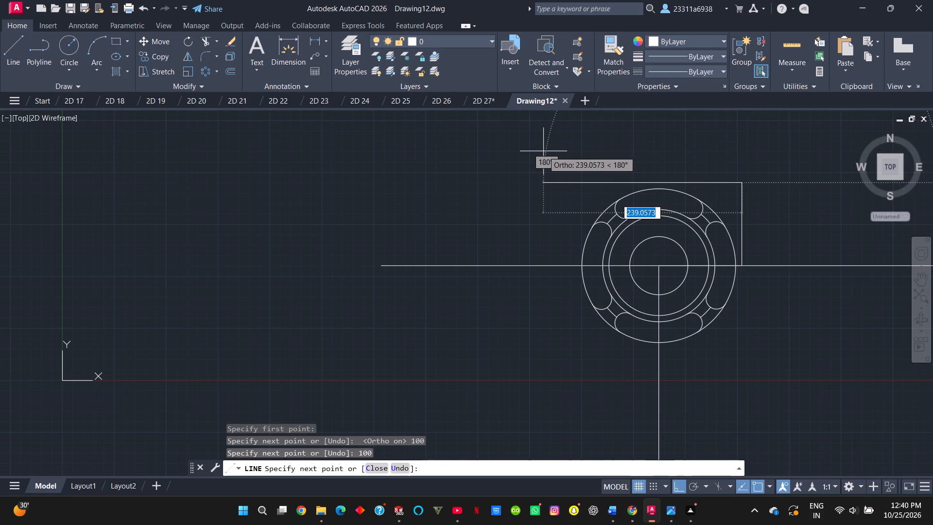
Continue the line 200 left, 200 down, 200 right and back up to the horizontal axis, completing a square around the flange.
type("200")
key("Return")
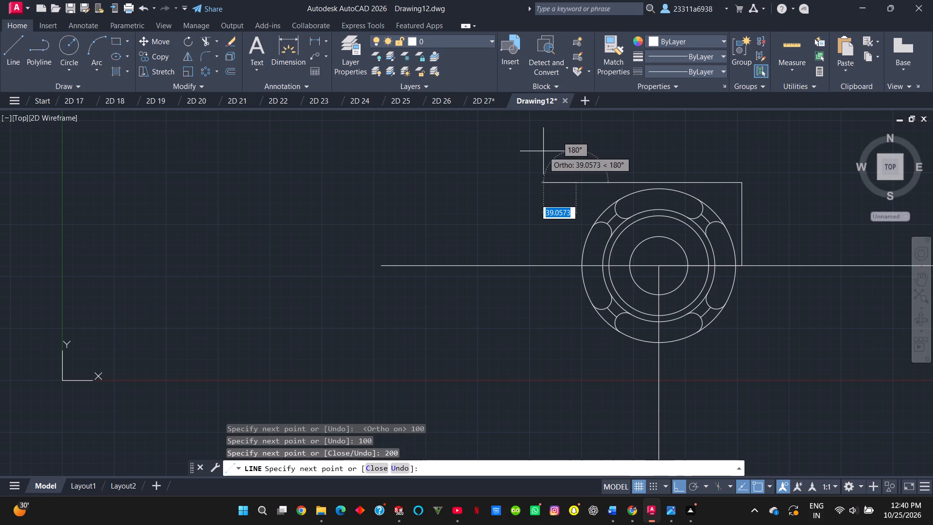
type("200")
key("Return")
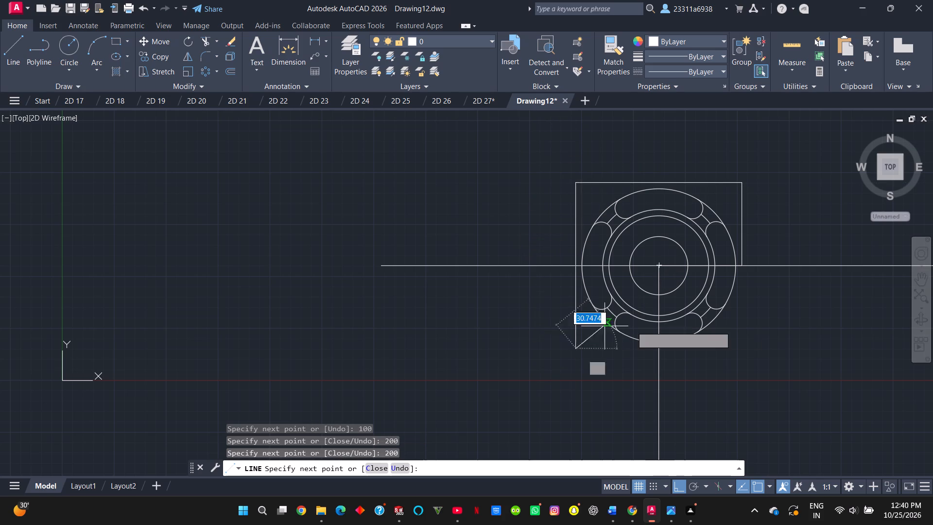
type("100")
key("BackSpace")
key("BackSpace")
key("BackSpace")
type("200")
key("Return")
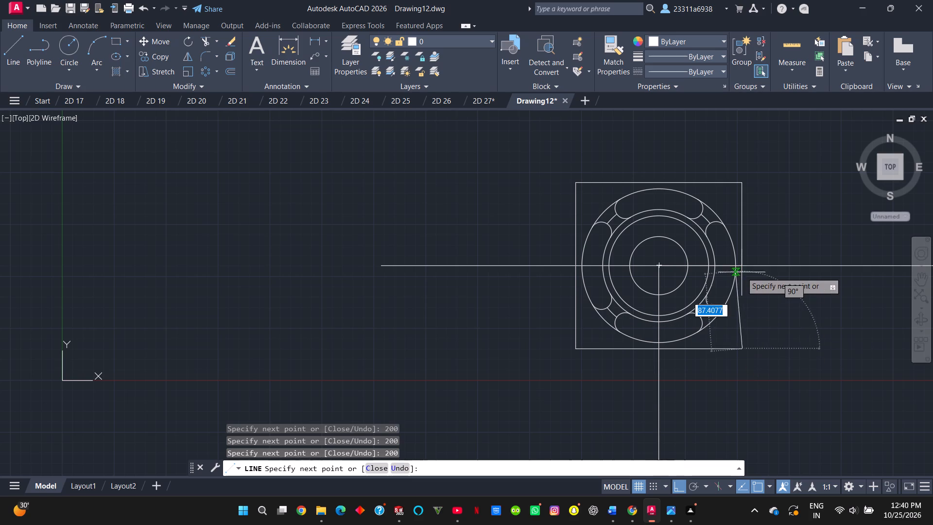
left_click(745, 269)
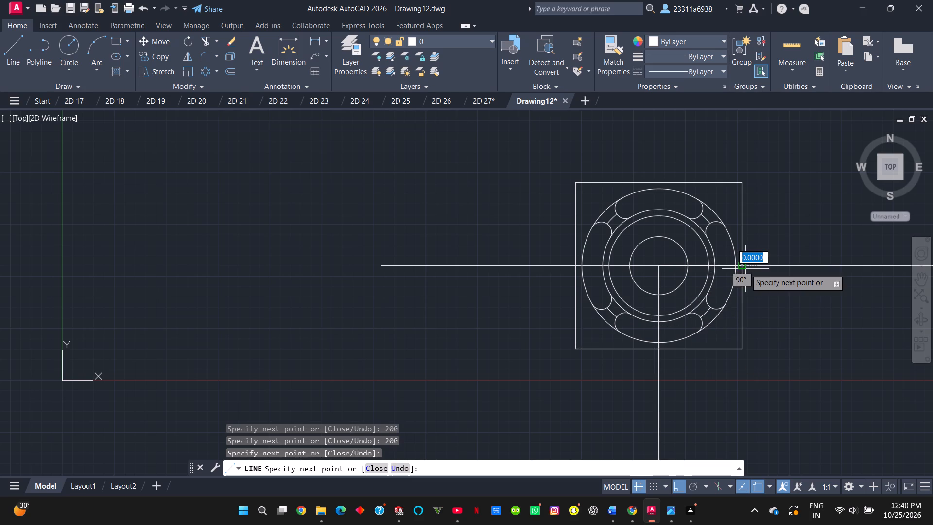
key("Escape")
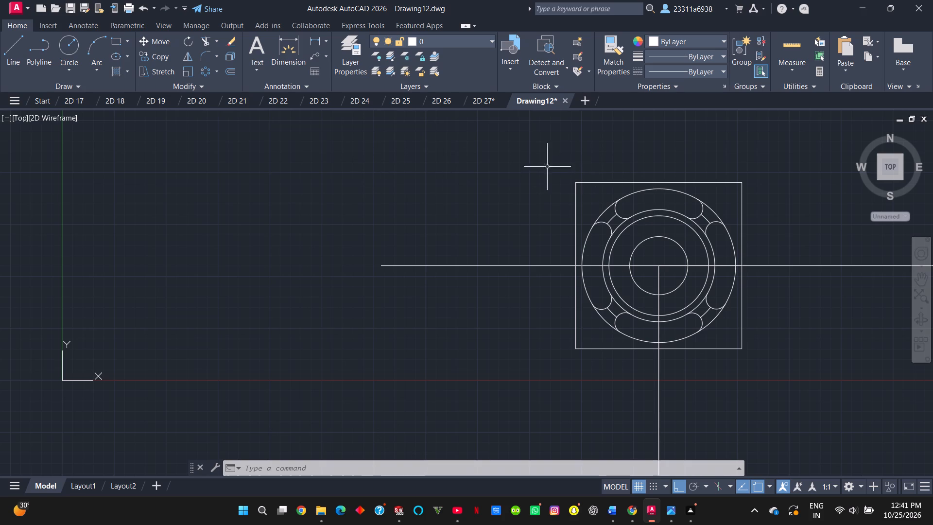
Draw a line across the right-hand slot on the horizontal axis, return to its midpoint, and continue vertically upward about 138.
left_click(72, 47)
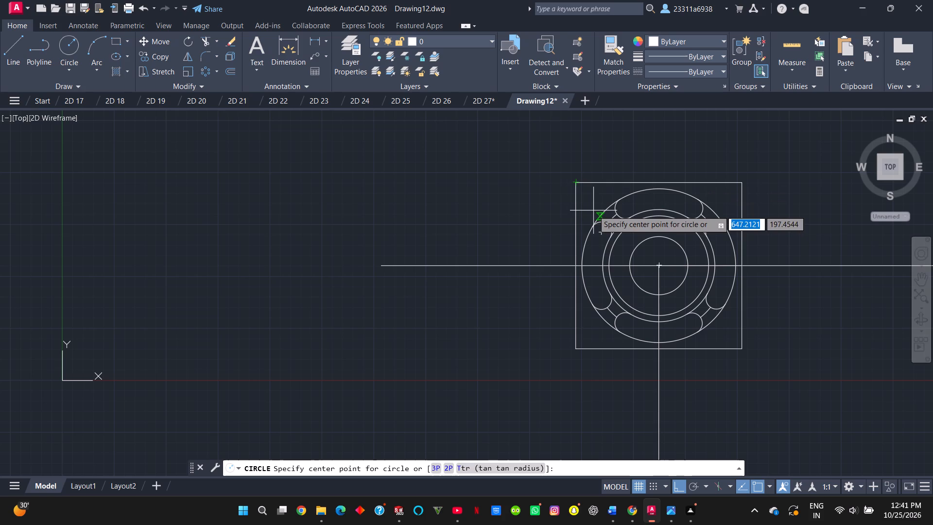
key("Escape")
key("l")
key("Return")
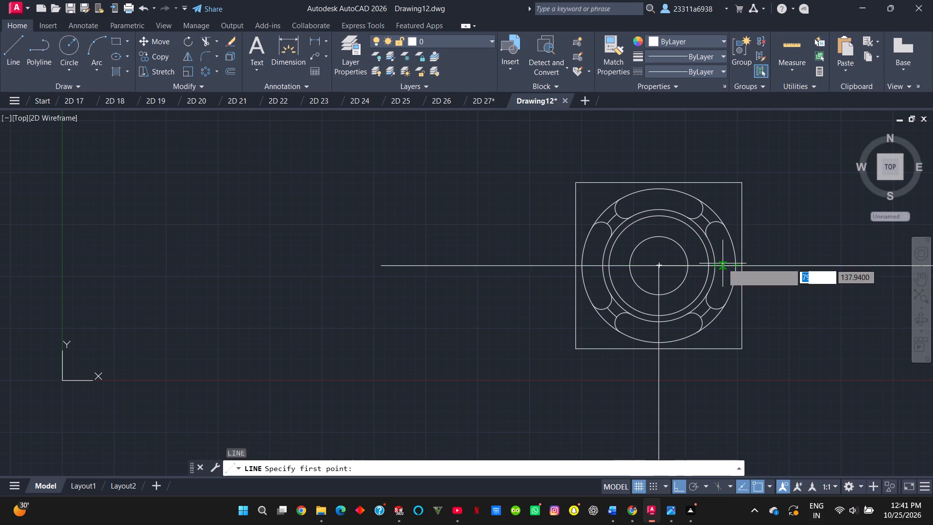
scroll(725, 263, "up", 3)
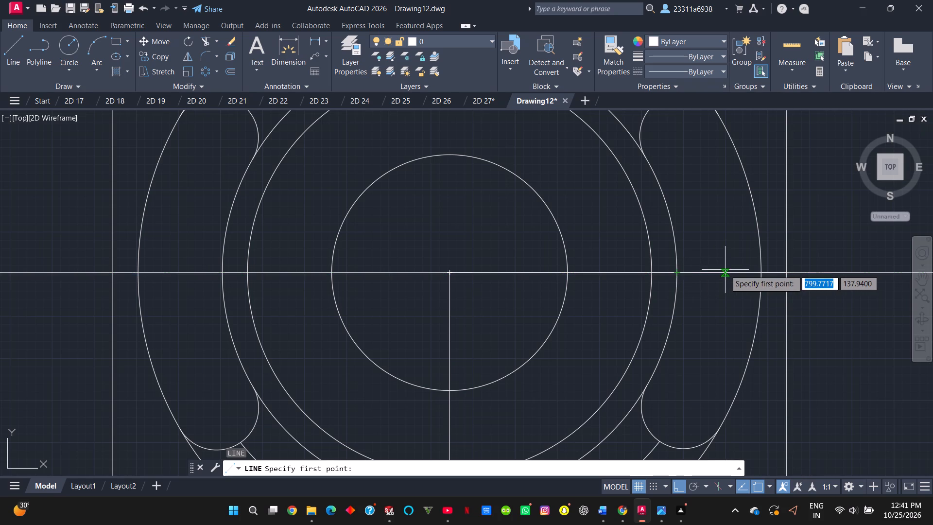
left_click(759, 274)
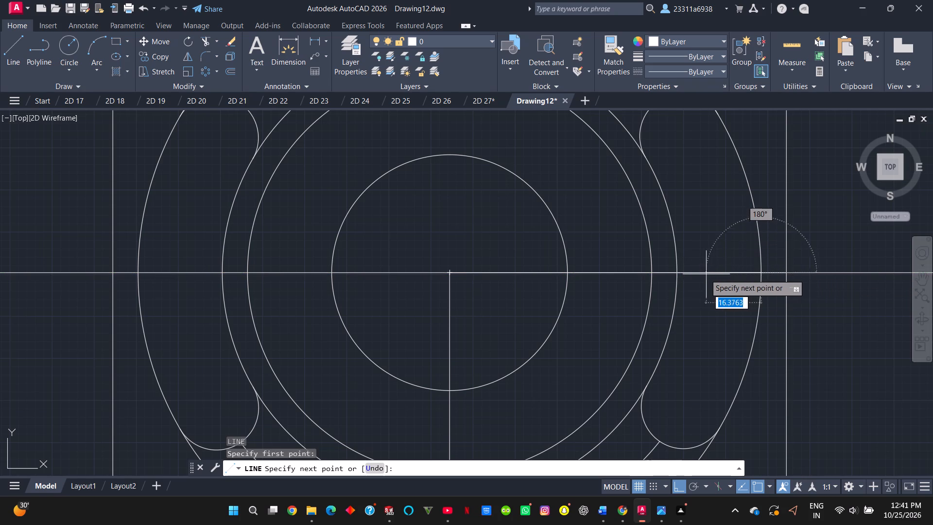
left_click(678, 274)
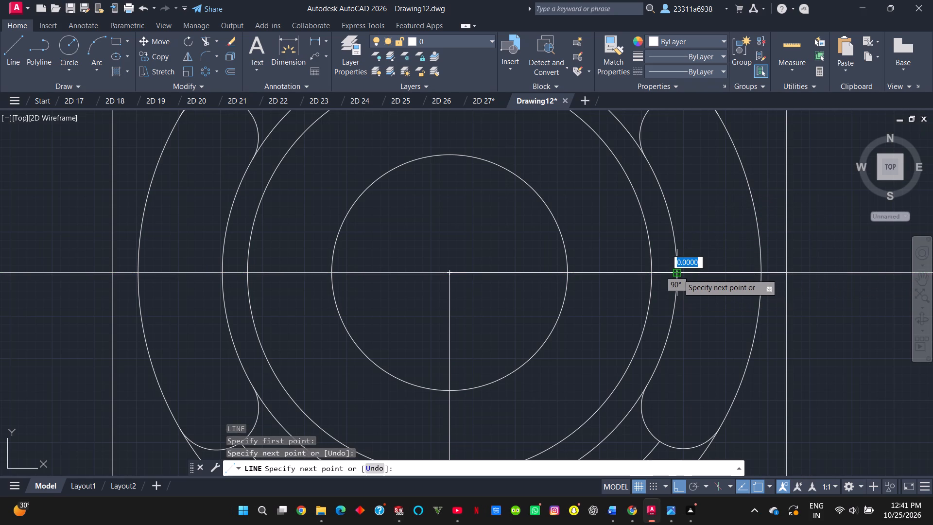
left_click(722, 273)
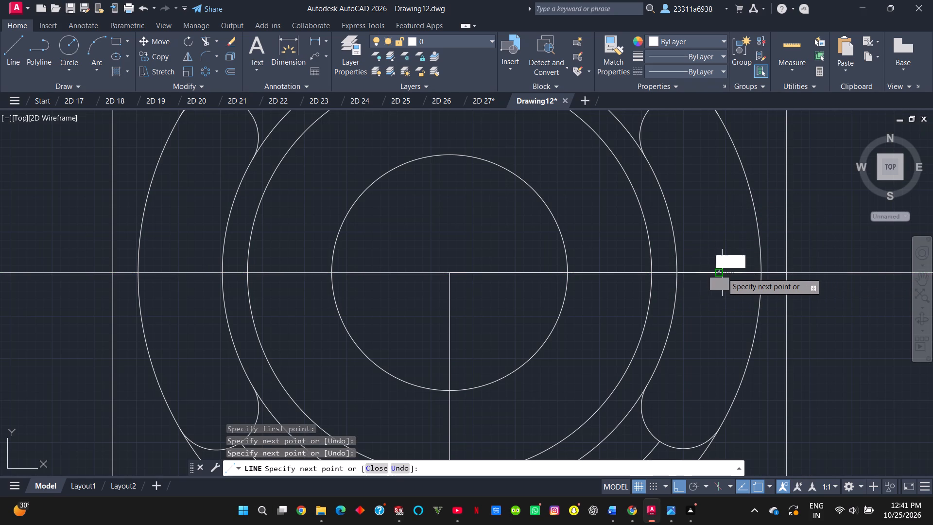
scroll(722, 273, "down", 3)
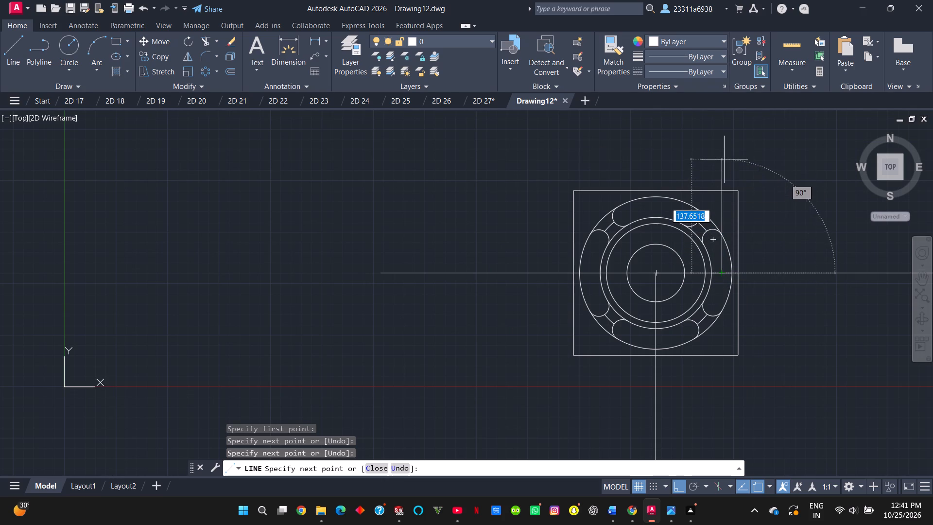
left_click(724, 159)
key("Escape")
Draw a vertical line about 163 long downward from the right-hand slot's midpoint on the horizontal axis.
left_click(17, 50)
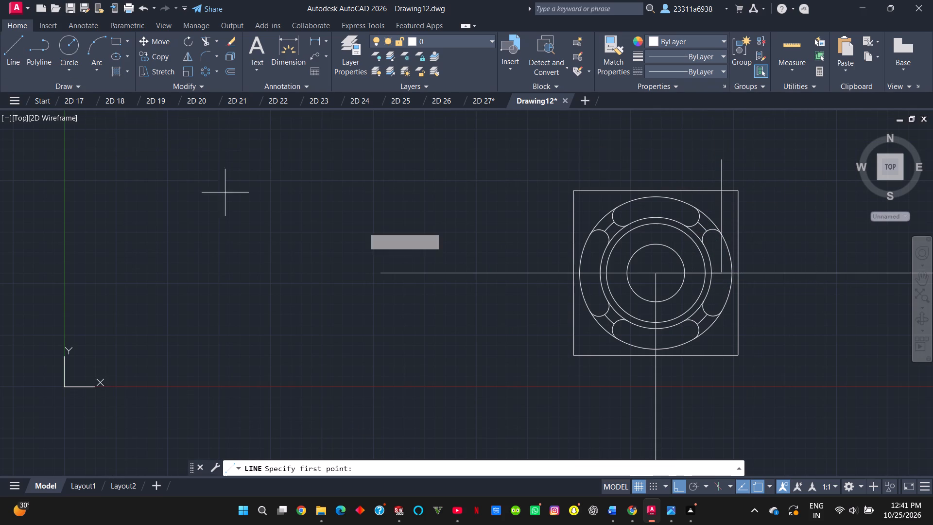
left_click(721, 271)
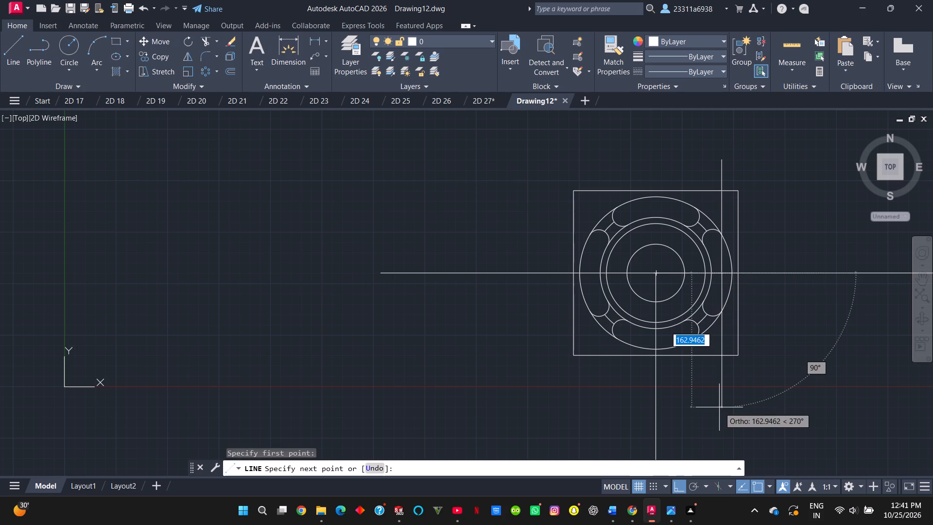
left_click(720, 407)
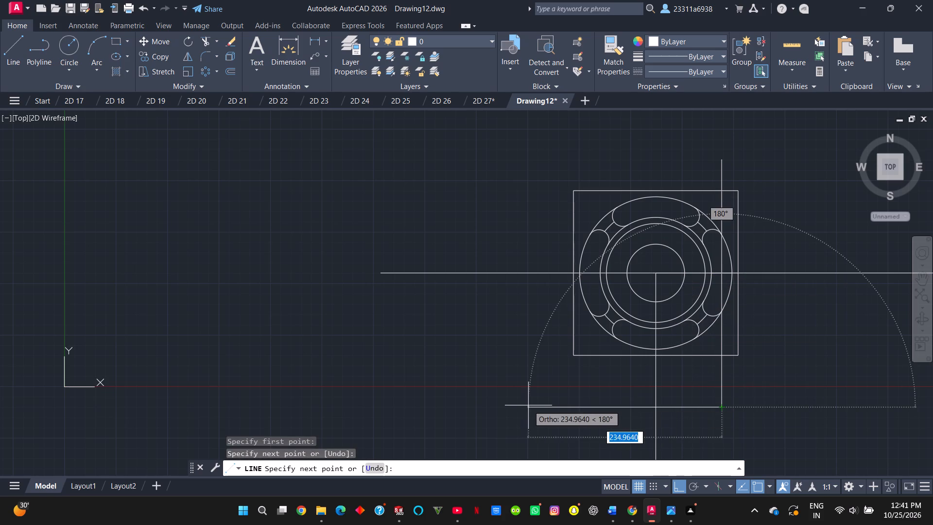
key("Escape")
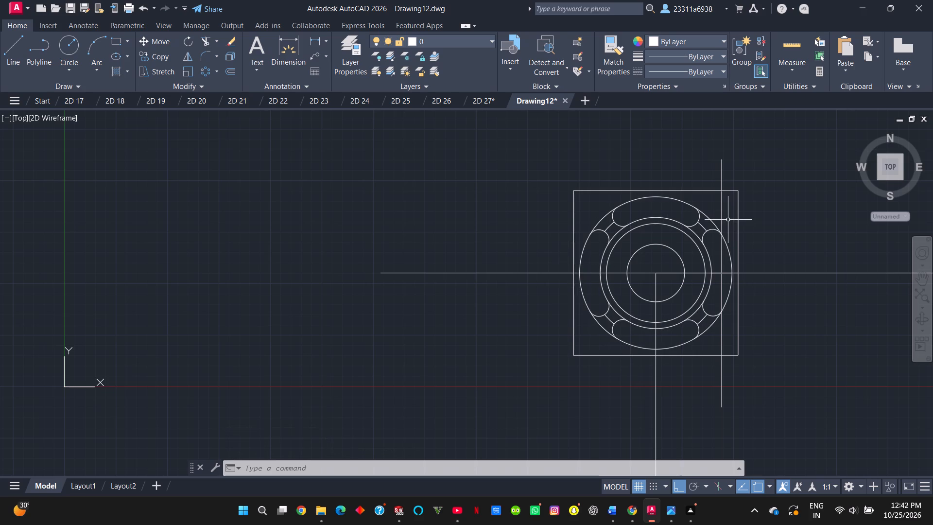
Draw a line 20 downward from where the right-hand vertical construction line crosses the square's top edge.
left_click(77, 52)
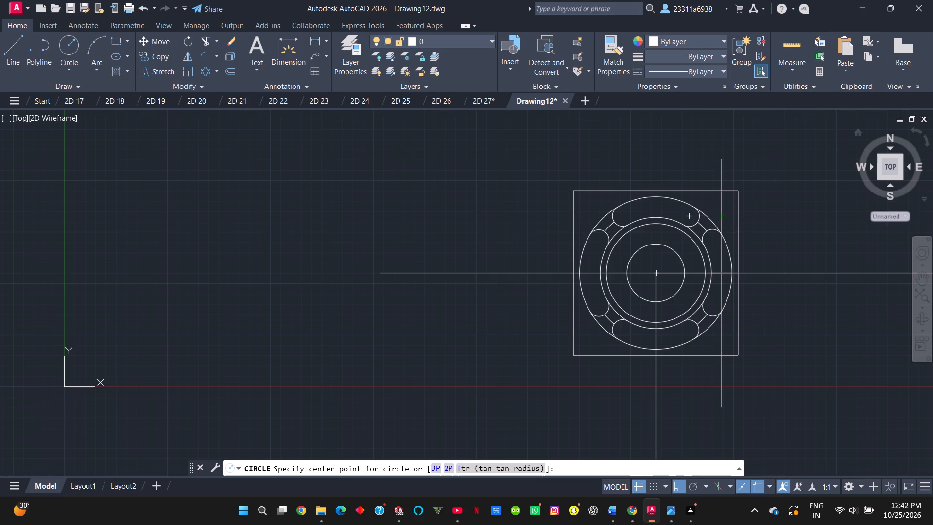
key("Escape")
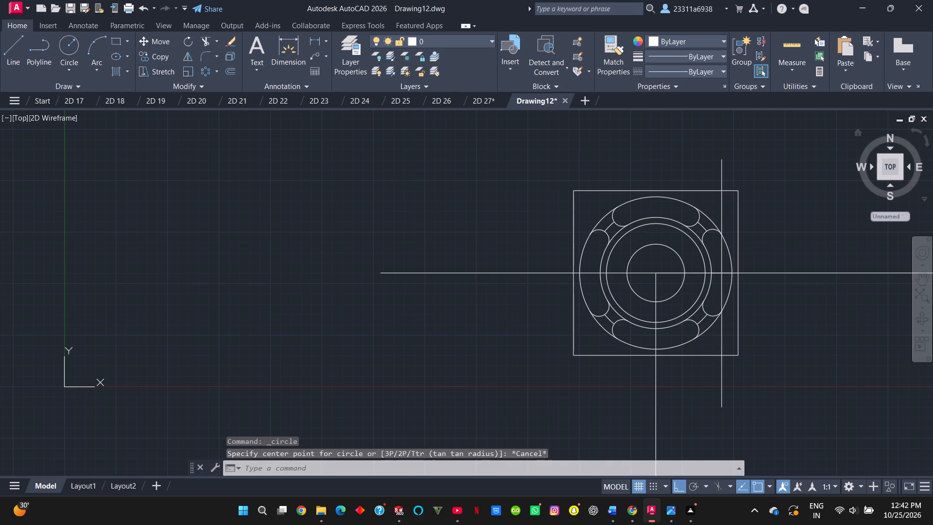
left_click(10, 49)
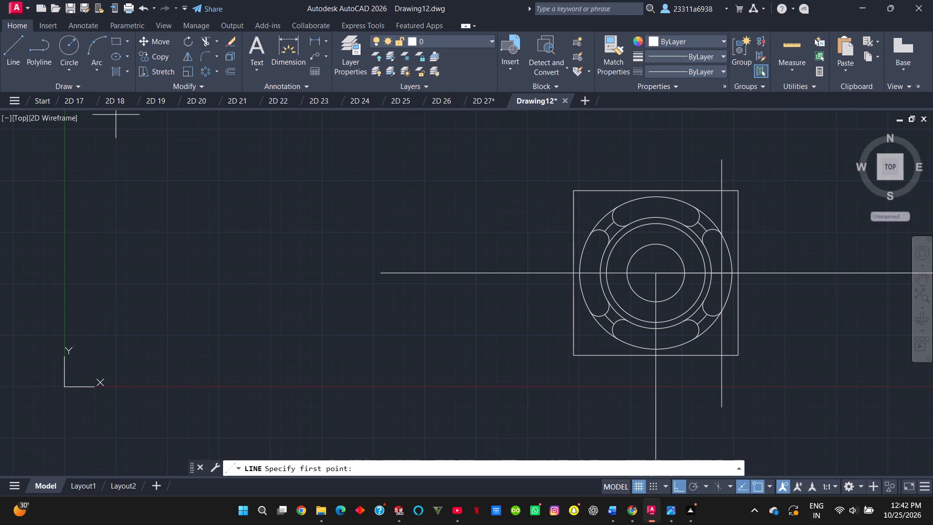
left_click(720, 194)
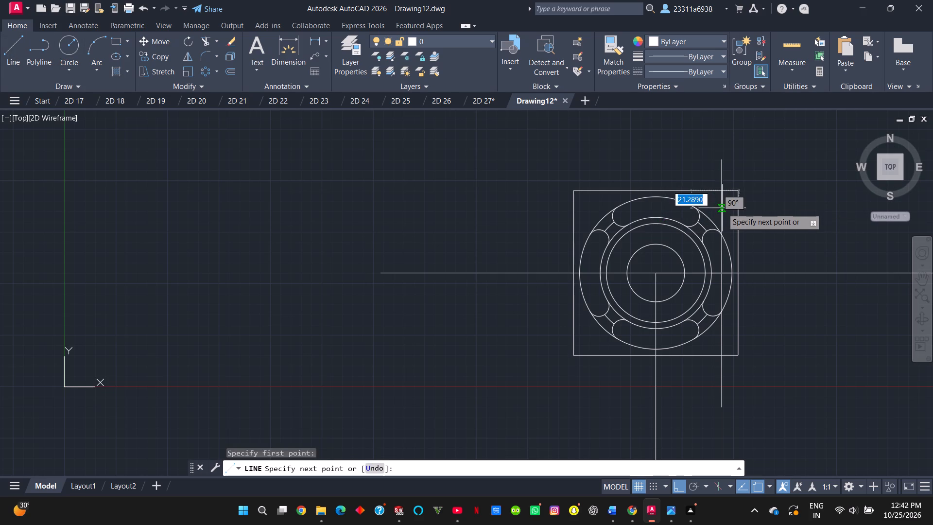
type("20")
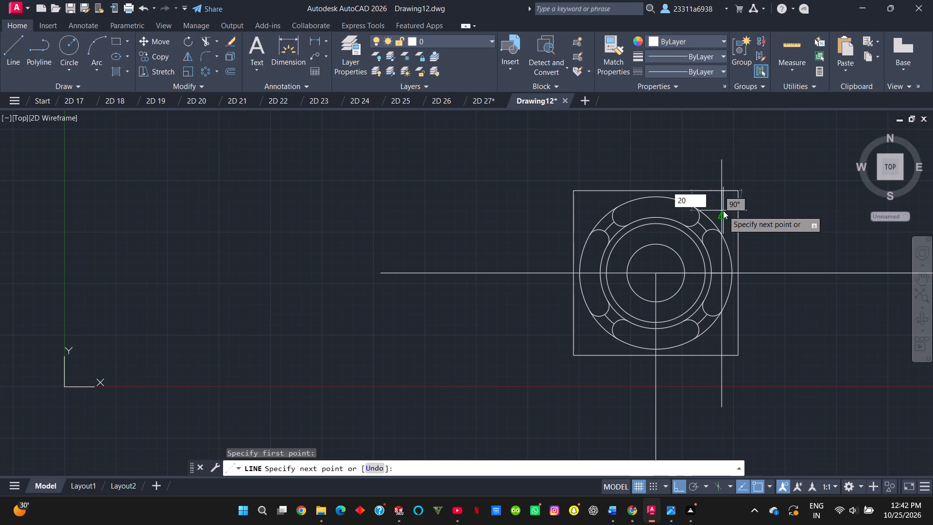
key("Return")
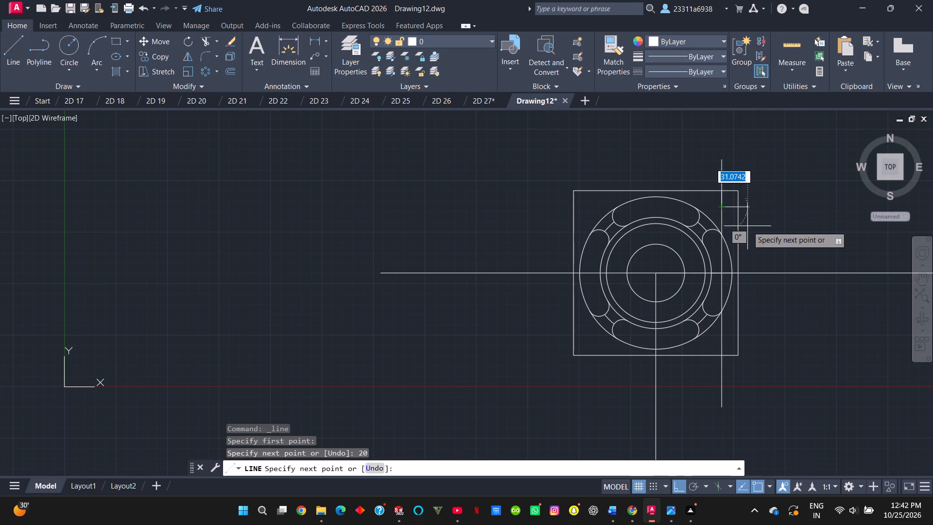
key("Escape")
Draw two concentric circles of radius 20 and 10 centred on the 20-long line's lower end, in the square's upper-right corner.
scroll(730, 210, "up", 2)
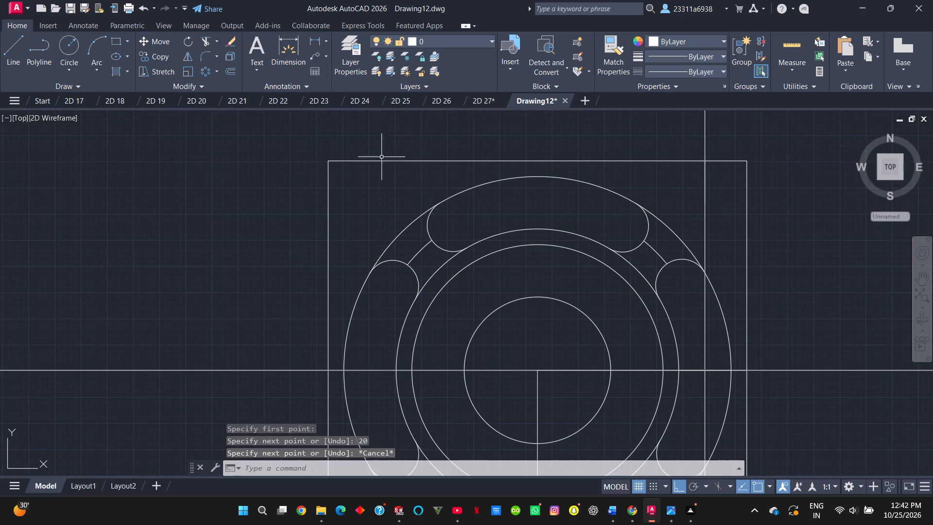
triple_click(69, 48)
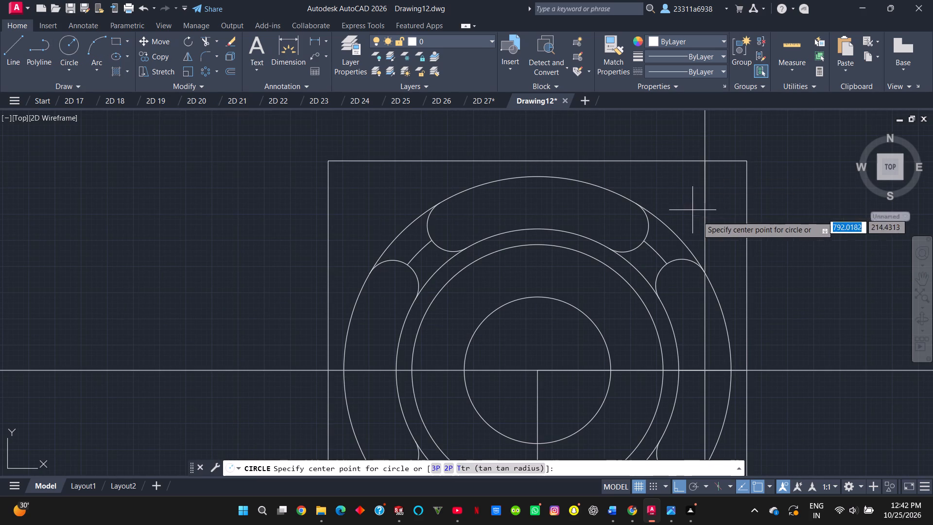
left_click(703, 202)
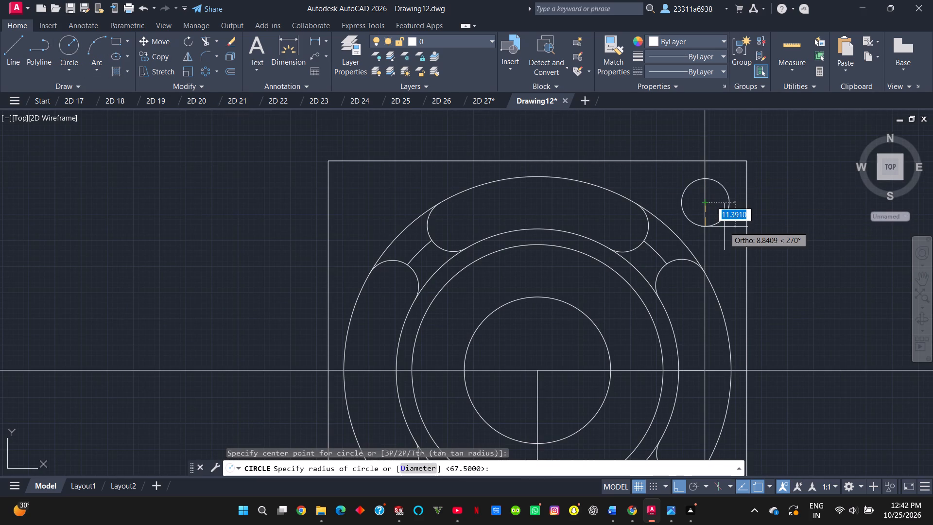
type("20")
key("Return")
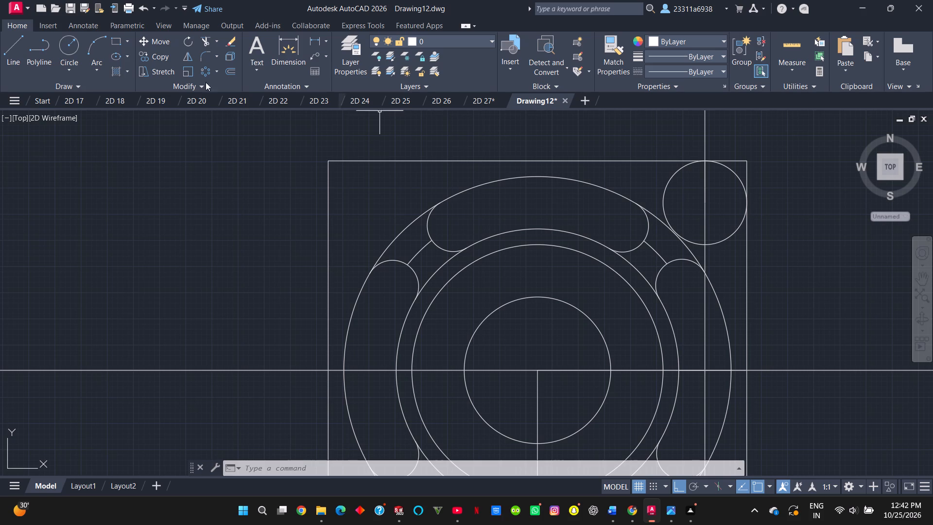
left_click(73, 40)
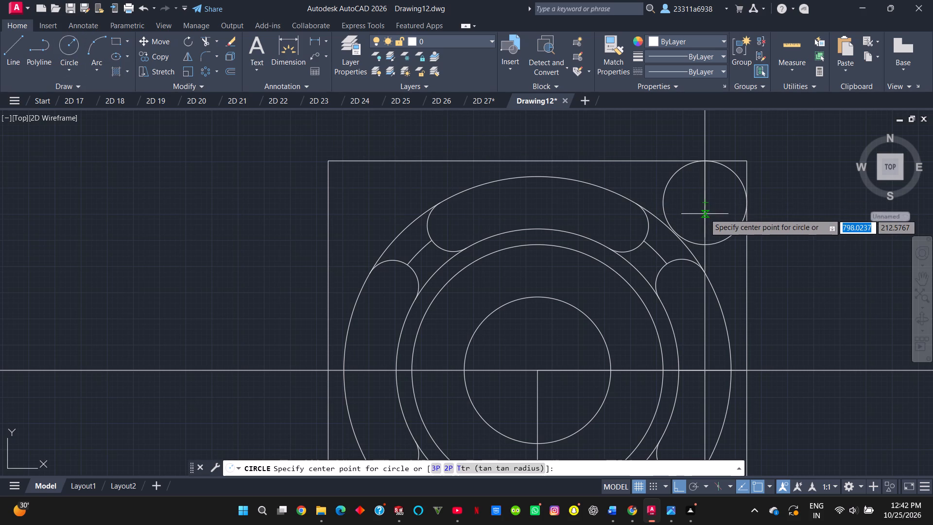
left_click(706, 201)
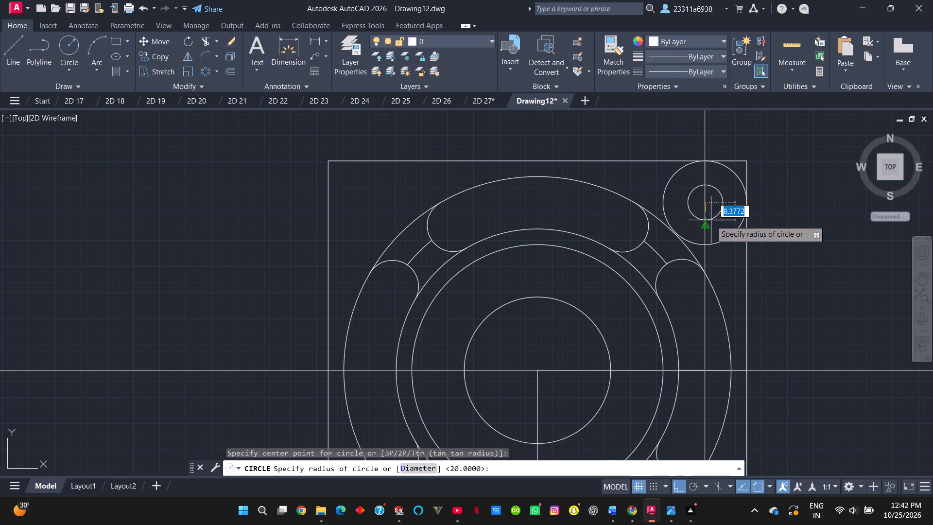
type("10")
key("Return")
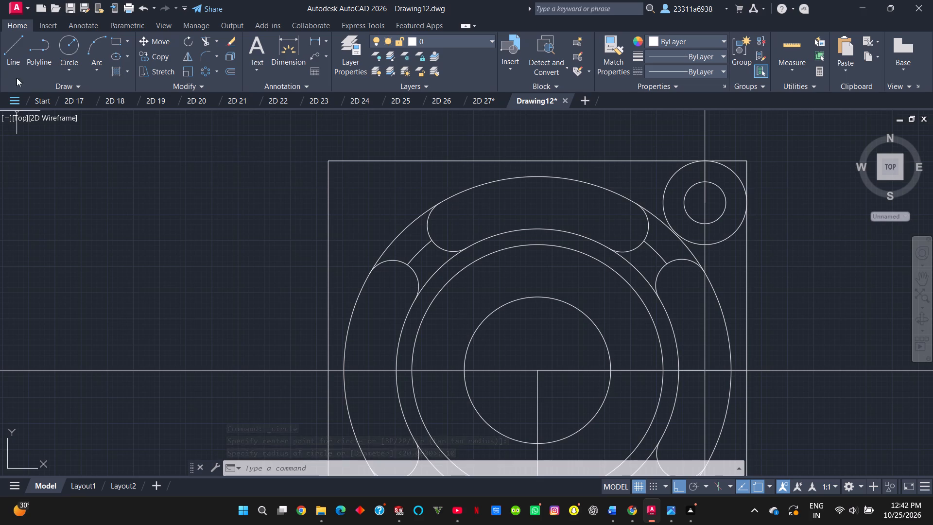
Draw a horizontal construction line from the upper-right corner circles' centre leftward past the square's left edge.
left_click(18, 53)
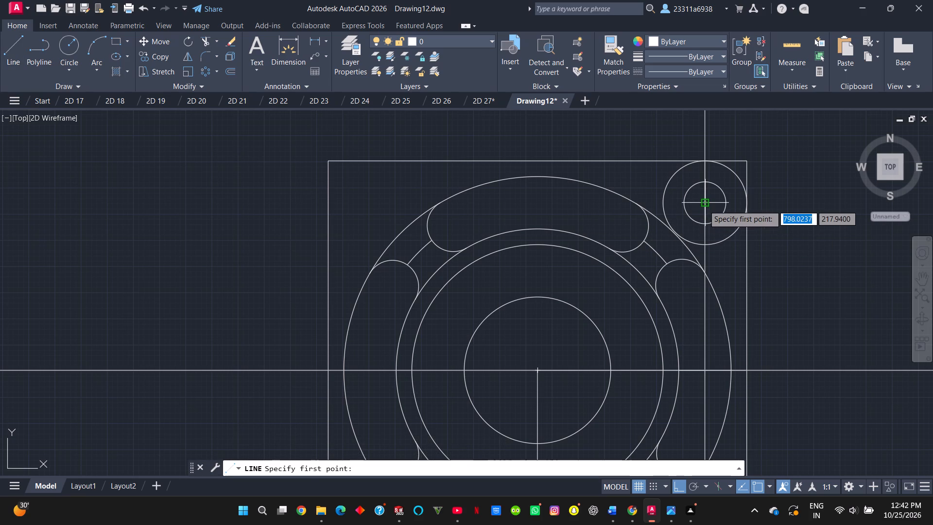
left_click(704, 205)
left_click(267, 210)
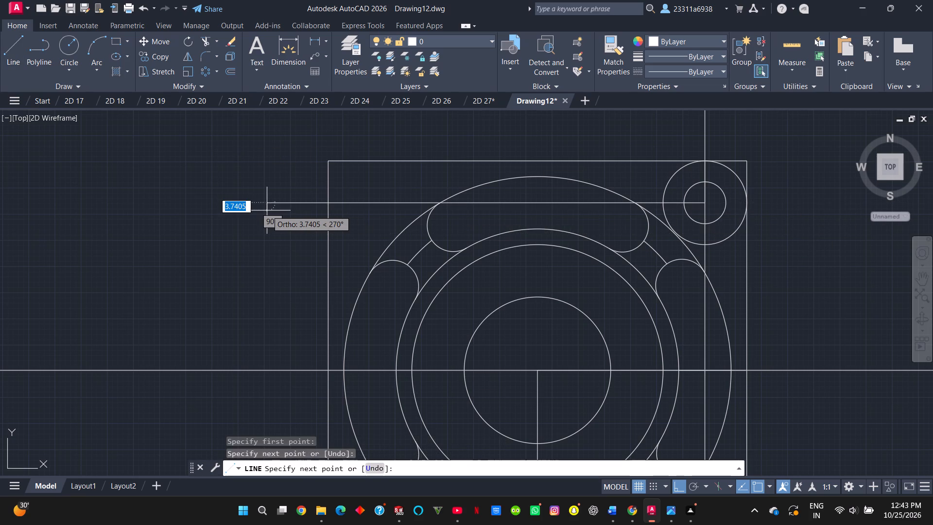
key("Escape")
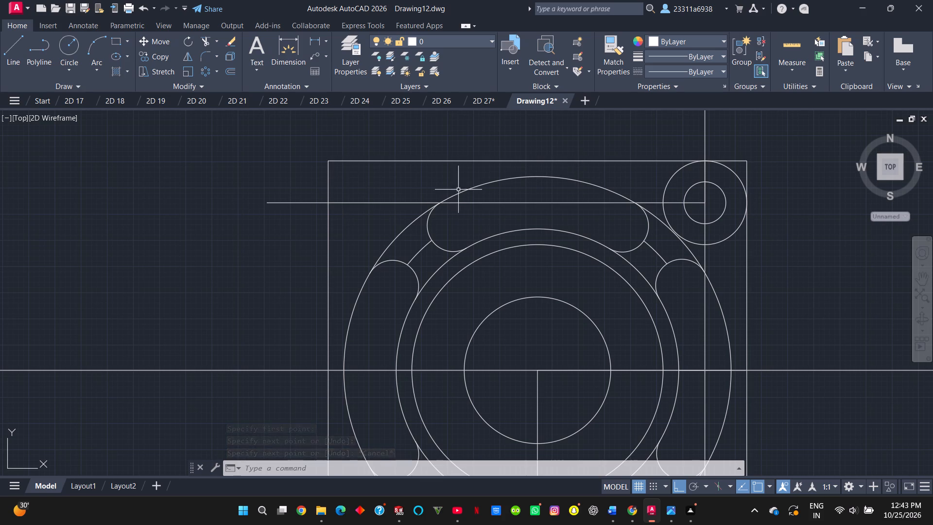
Draw a line across the left-hand slot on the horizontal axis, and a vertical line about 123 long upward from its midpoint.
scroll(458, 199, "down", 1)
left_click(17, 51)
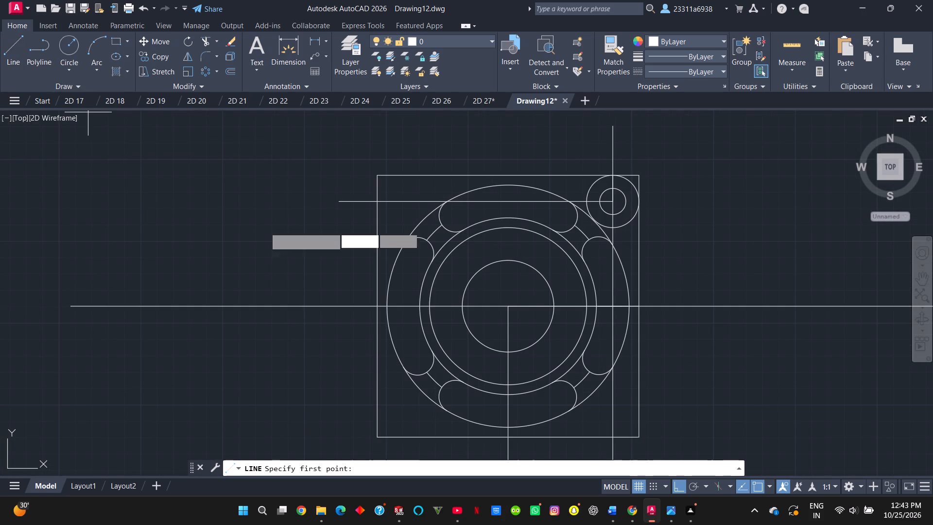
left_click(389, 307)
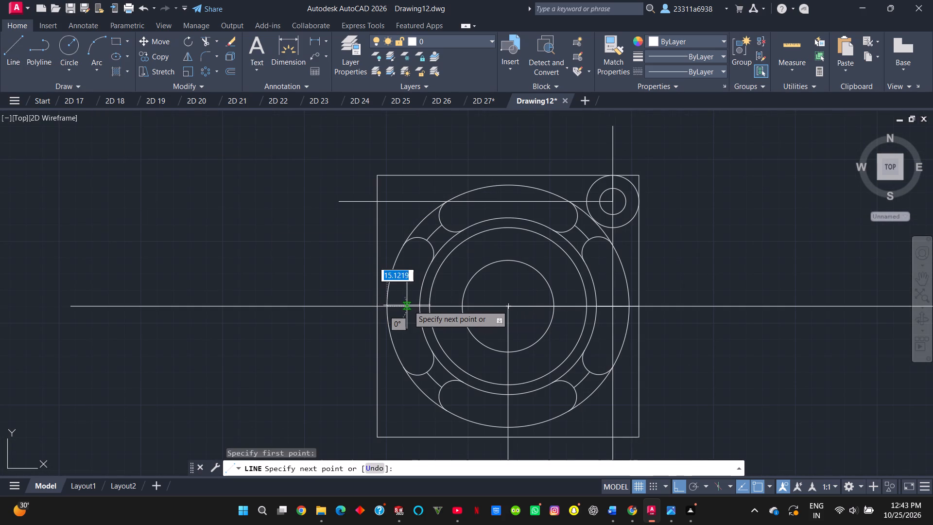
left_click(419, 305)
key("Escape")
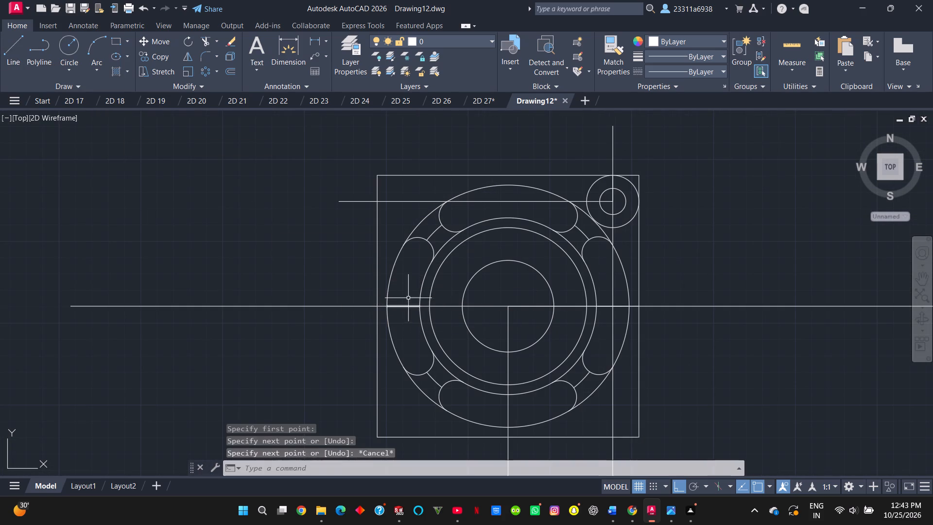
left_click(18, 50)
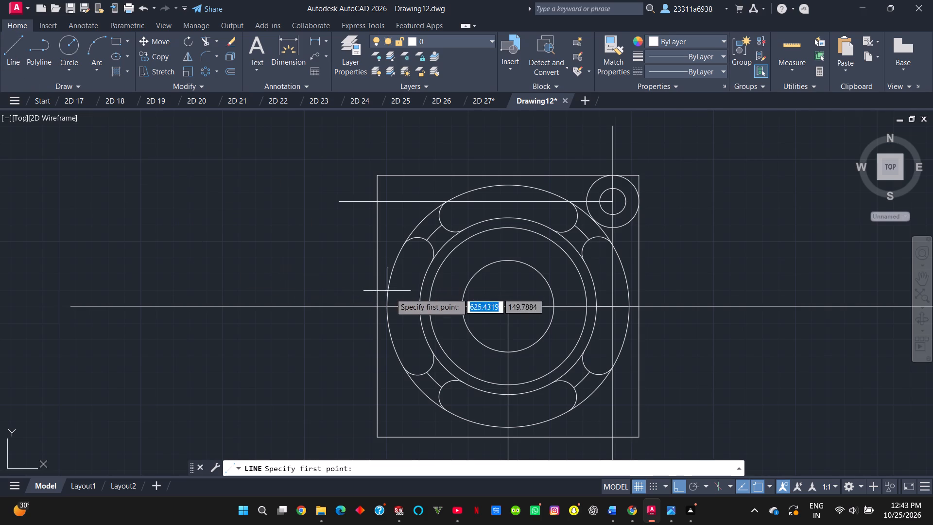
left_click(404, 305)
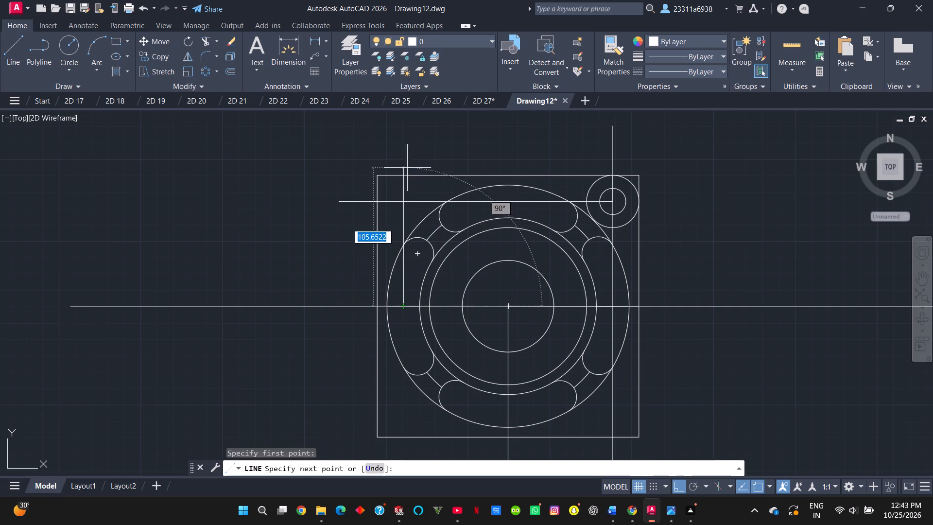
left_click(403, 145)
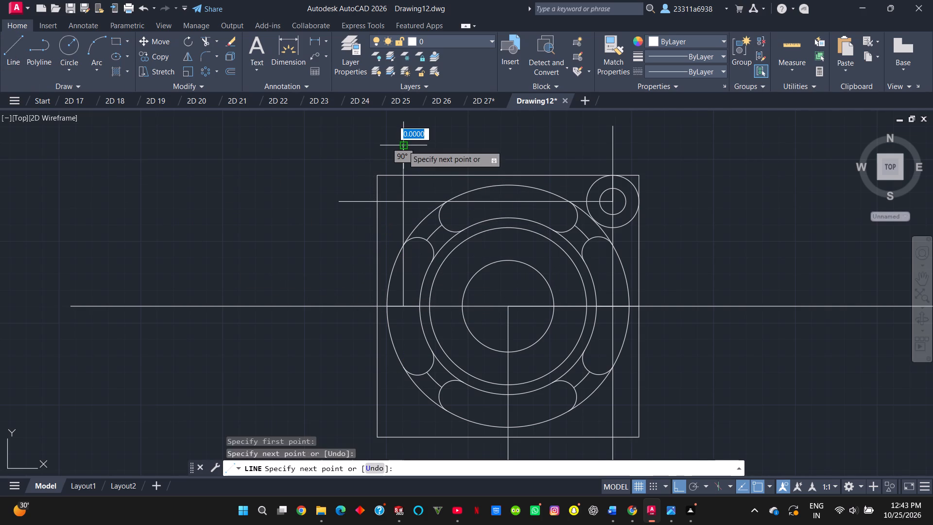
key("Escape")
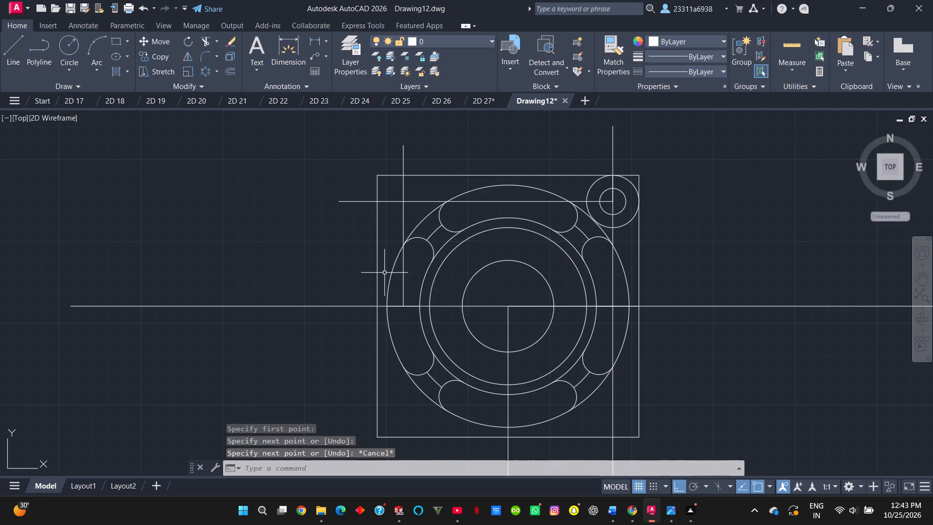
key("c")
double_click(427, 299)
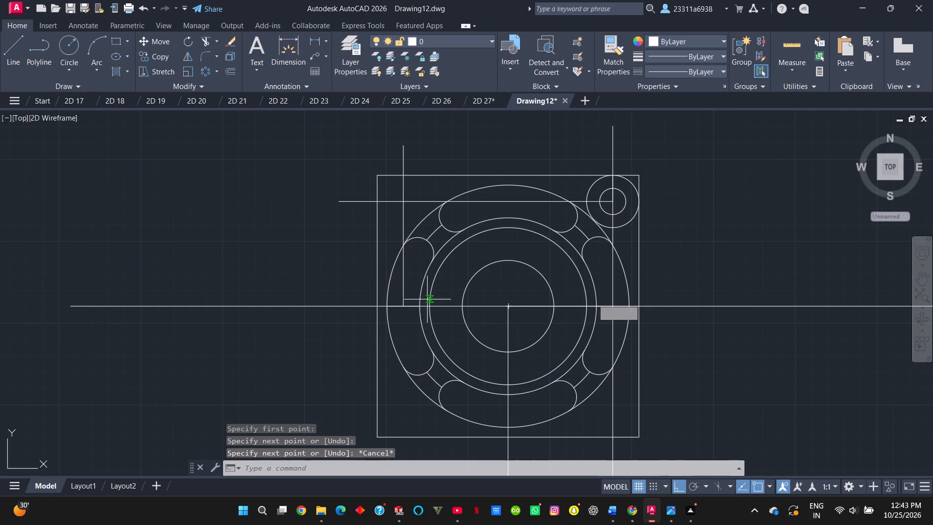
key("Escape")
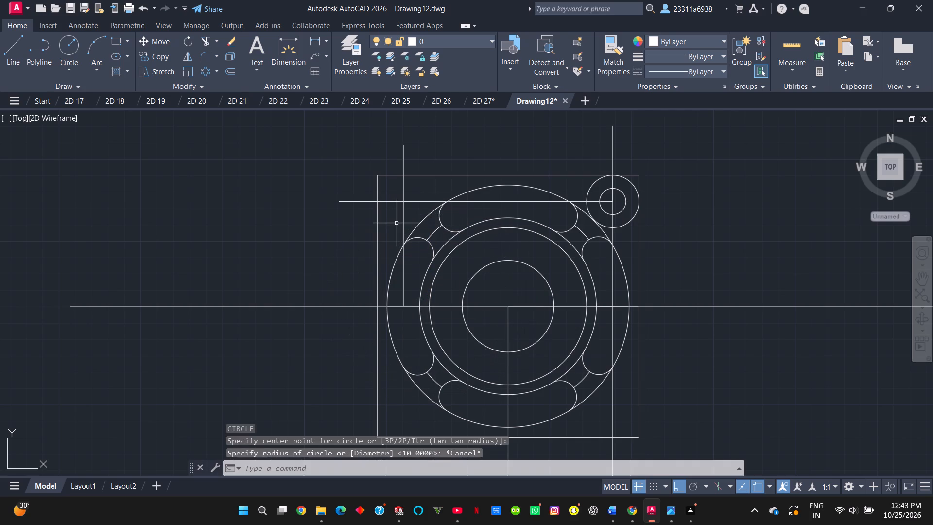
Draw concentric circles of radius 10 and 20 at the construction lines' intersection in the square's upper-left corner.
key("c")
key("Return")
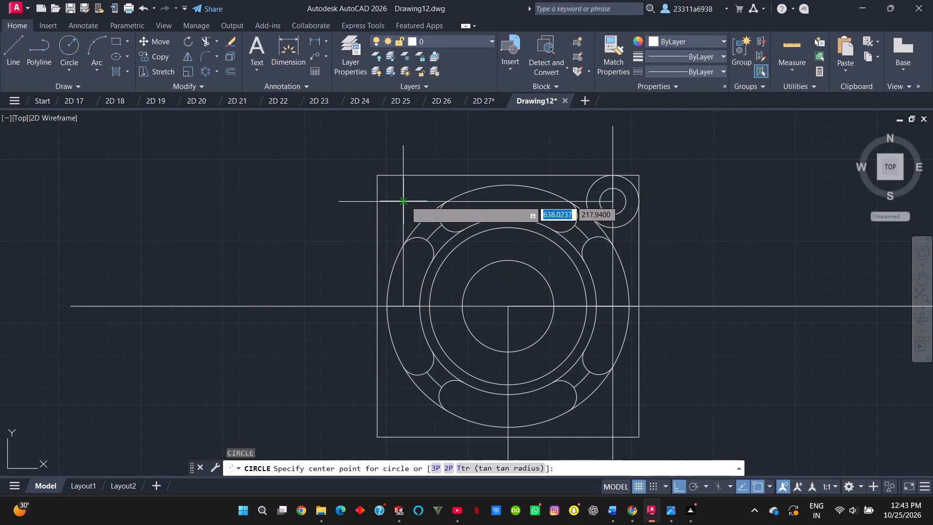
left_click(405, 201)
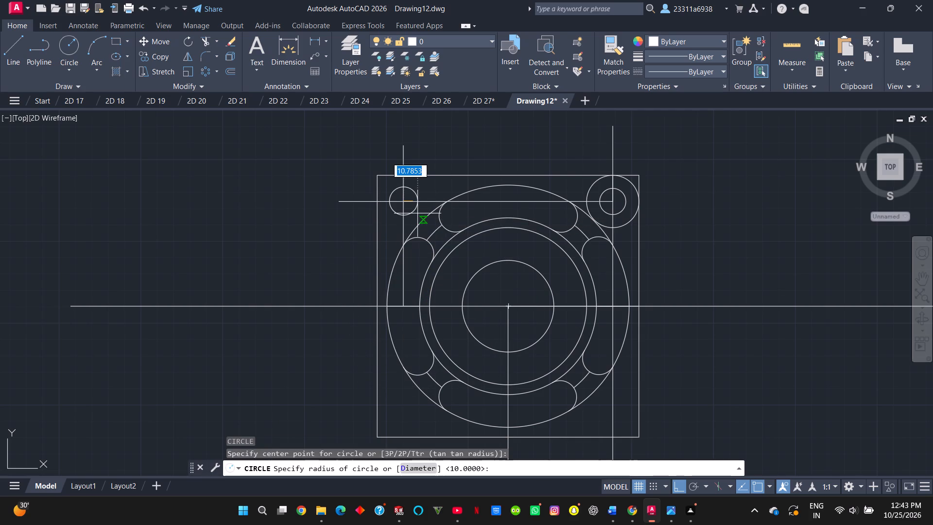
type("10")
key("Return")
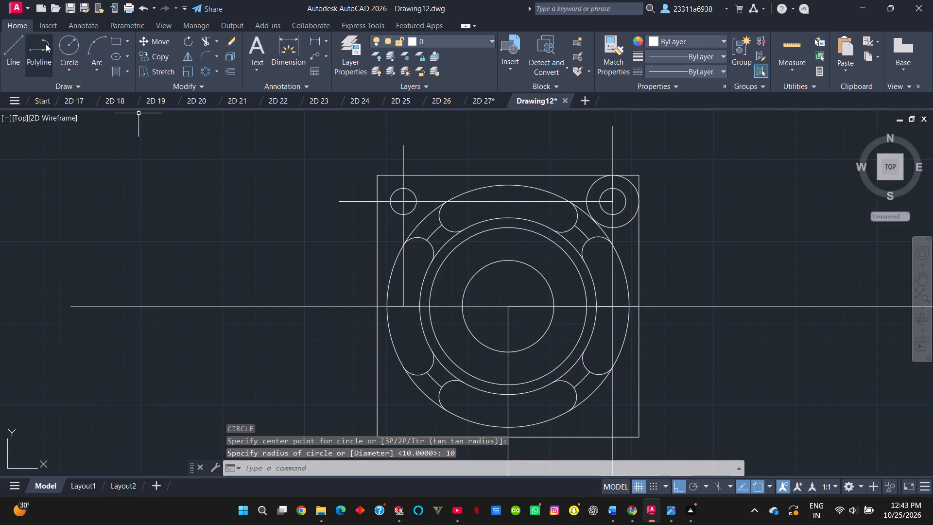
left_click(63, 45)
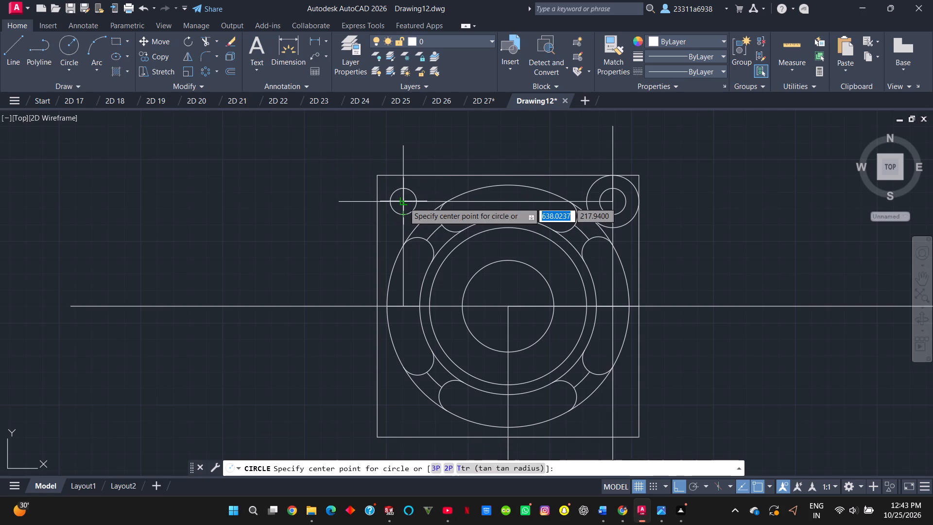
left_click(404, 202)
type("20")
key("Return")
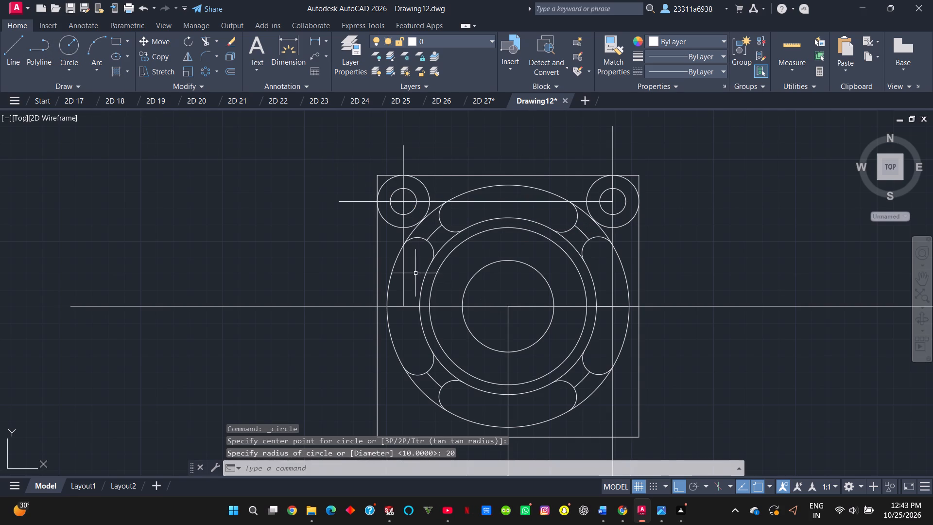
Stretch the left-hand vertical construction line's lower end straight down past the square's bottom edge.
left_click(404, 285)
left_click(405, 304)
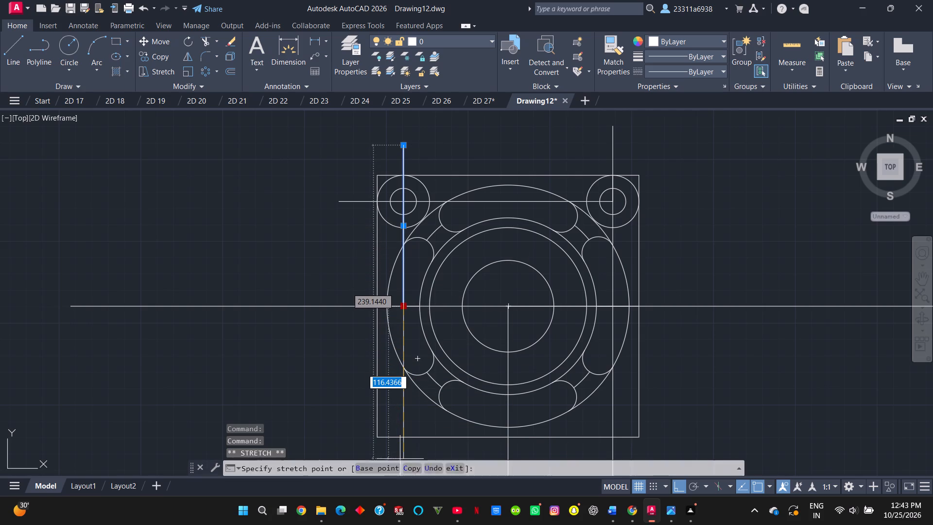
left_click(404, 452)
key("Escape")
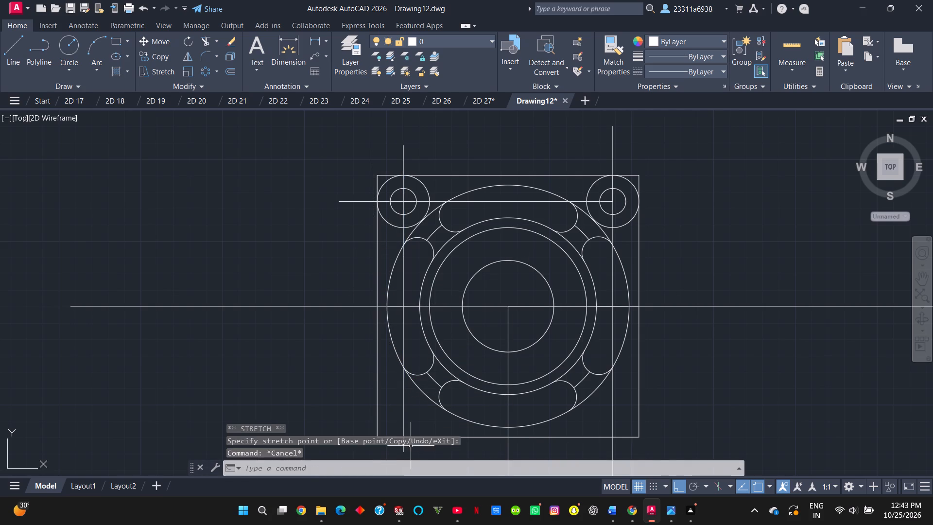
Draw a 20-long line up from the square's bottom edge along the left-hand construction line, continuing horizontally past the square's right edge.
middle_click_drag(405, 372, 418, 310)
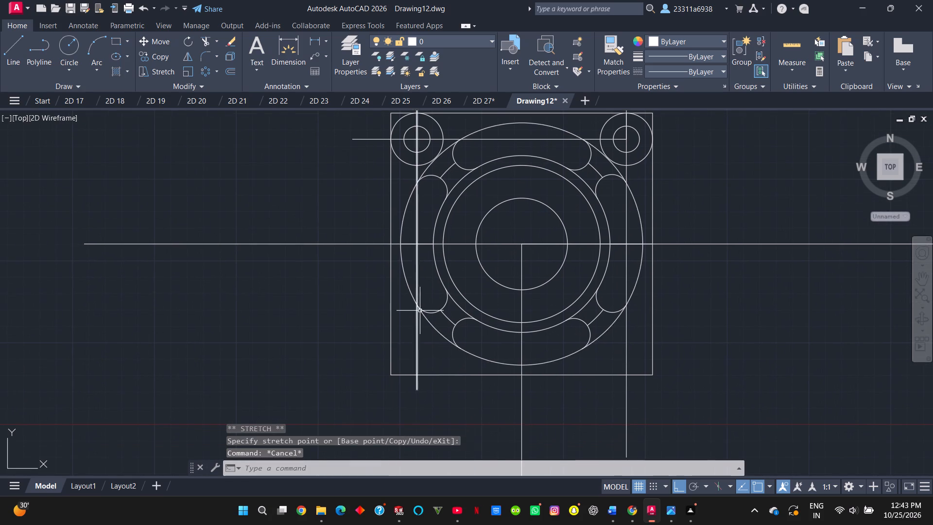
left_click(61, 47)
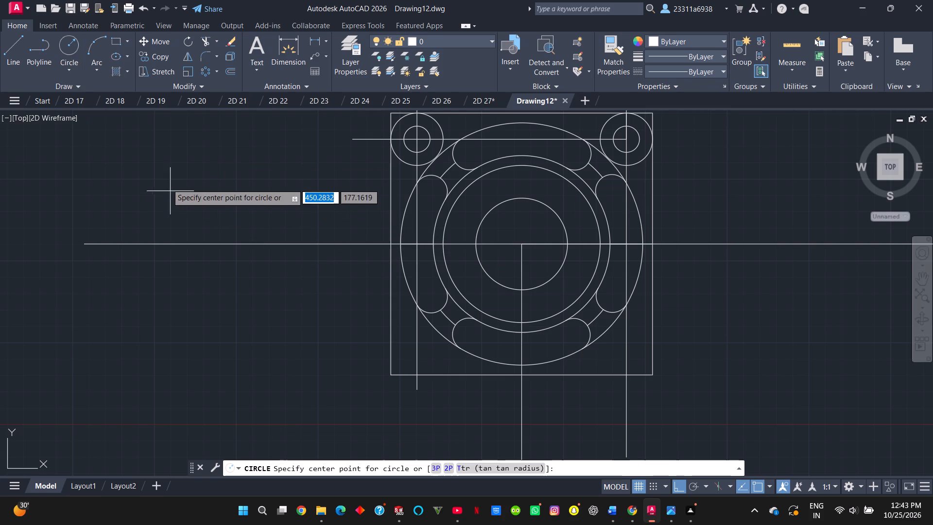
key("Escape")
left_click(19, 55)
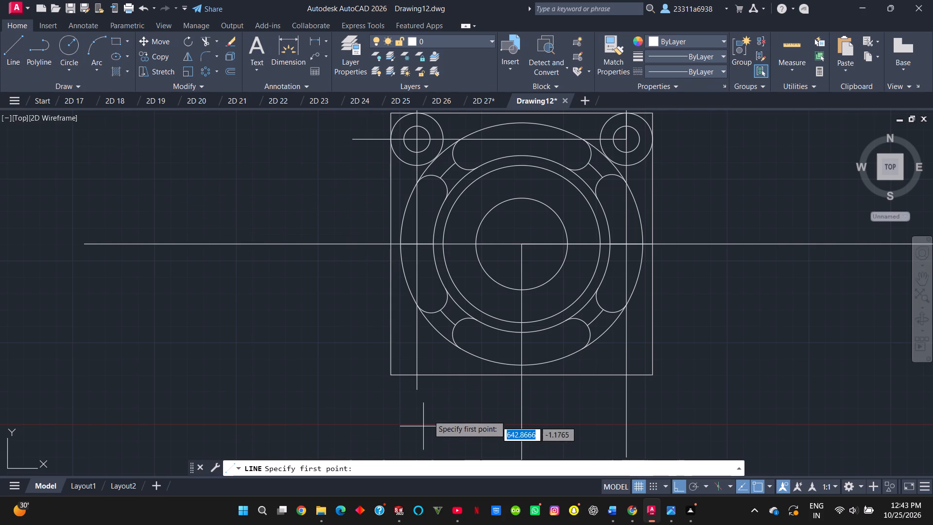
left_click(416, 374)
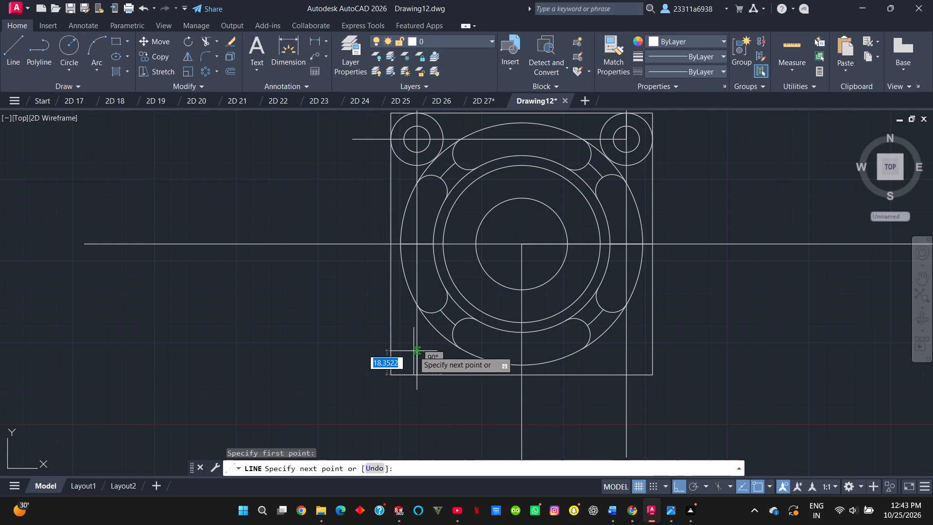
type("20")
key("Return")
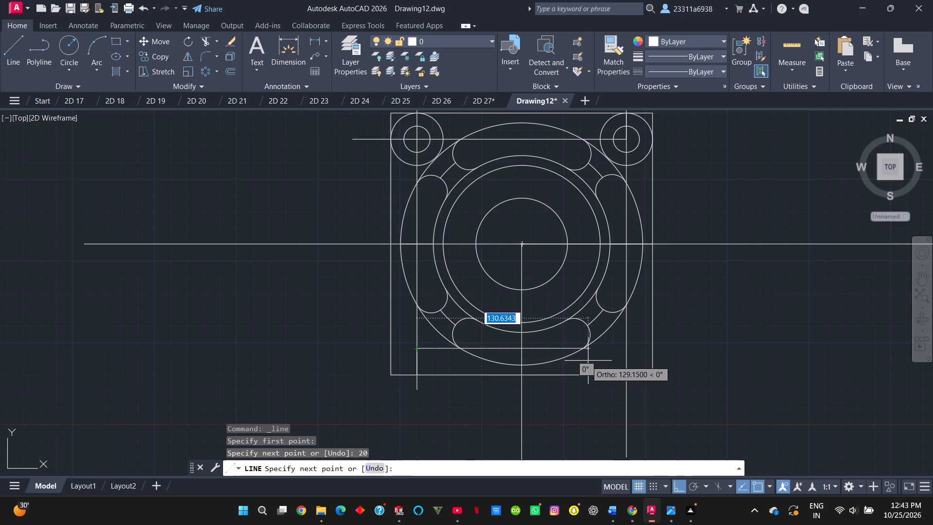
double_click(704, 354)
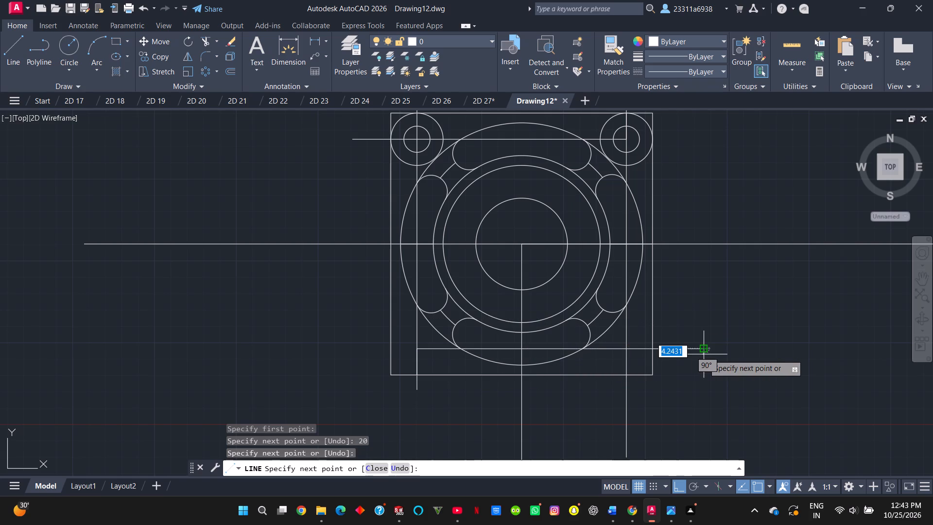
key("Escape")
Draw concentric circles of radius 10 and 20 centred on the construction lines' intersection in the square's lower-left corner.
left_click(69, 57)
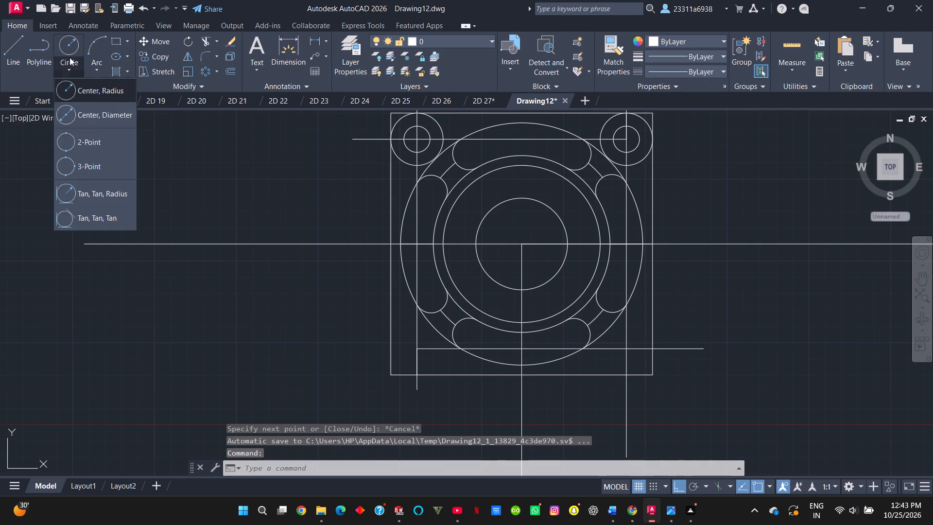
left_click(68, 50)
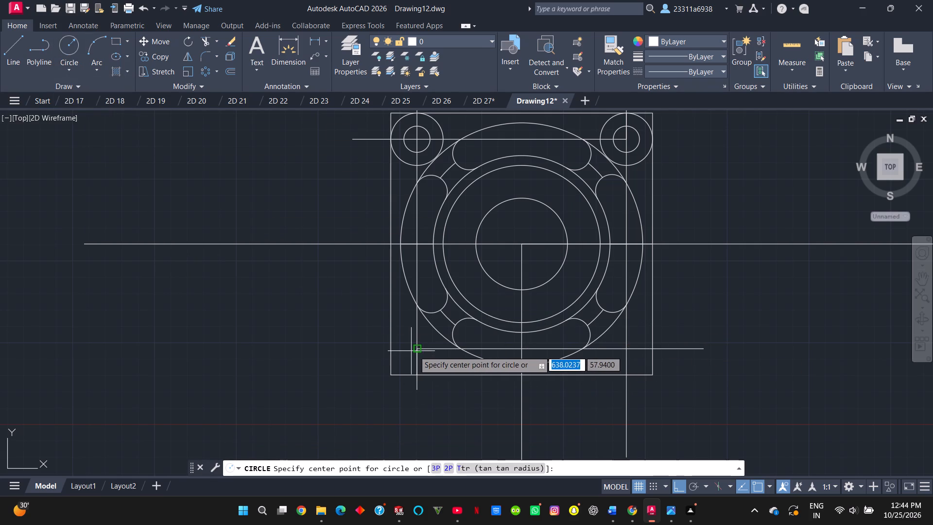
left_click(414, 351)
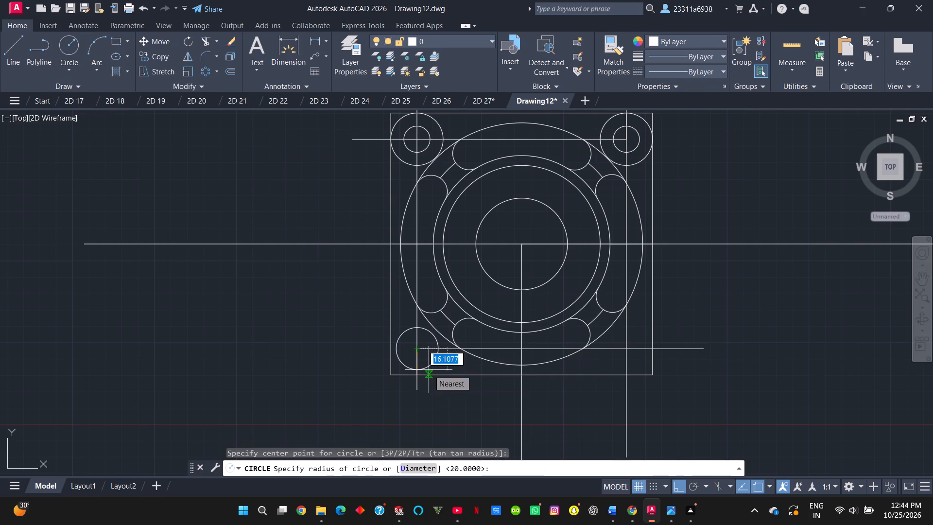
type("10")
key("Return")
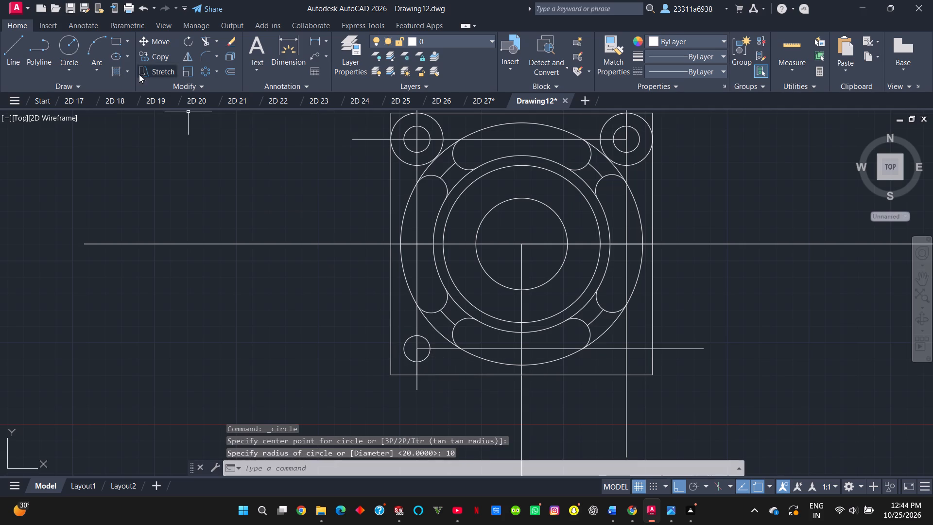
left_click(75, 45)
left_click(415, 347)
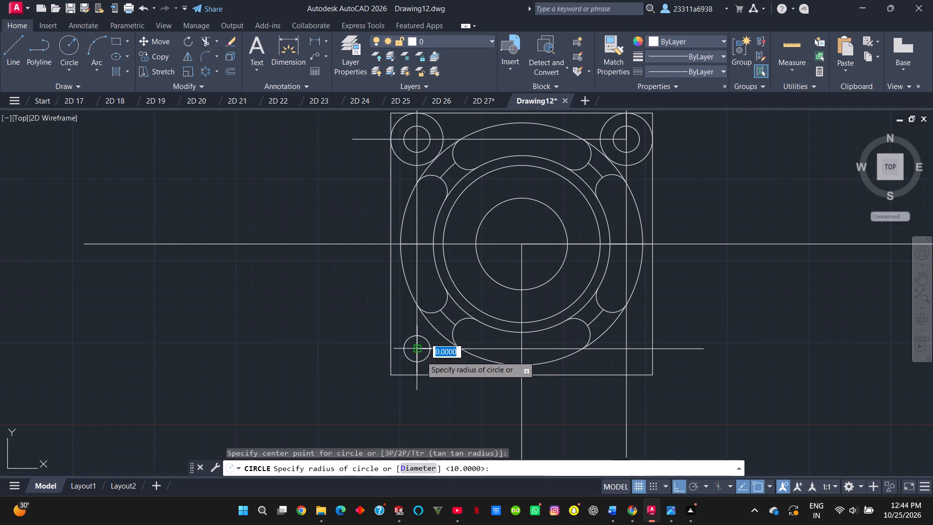
type("20")
key("Return")
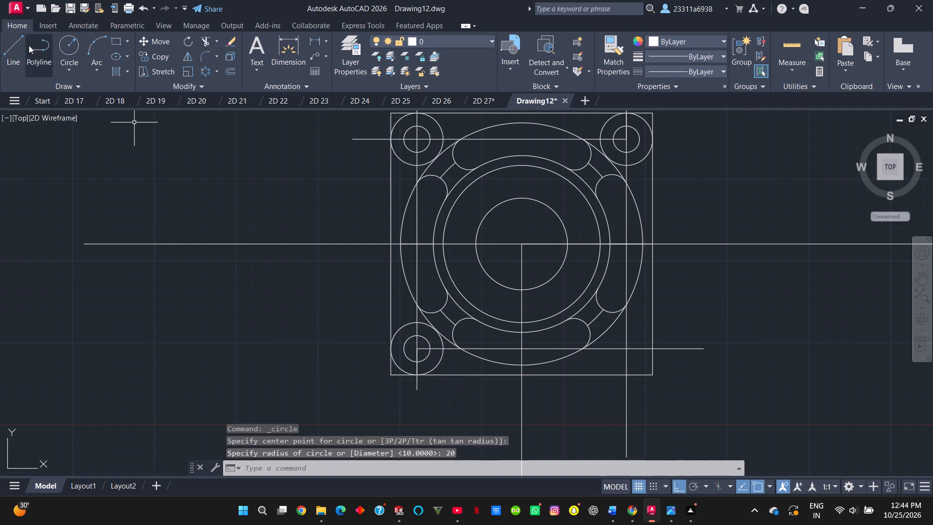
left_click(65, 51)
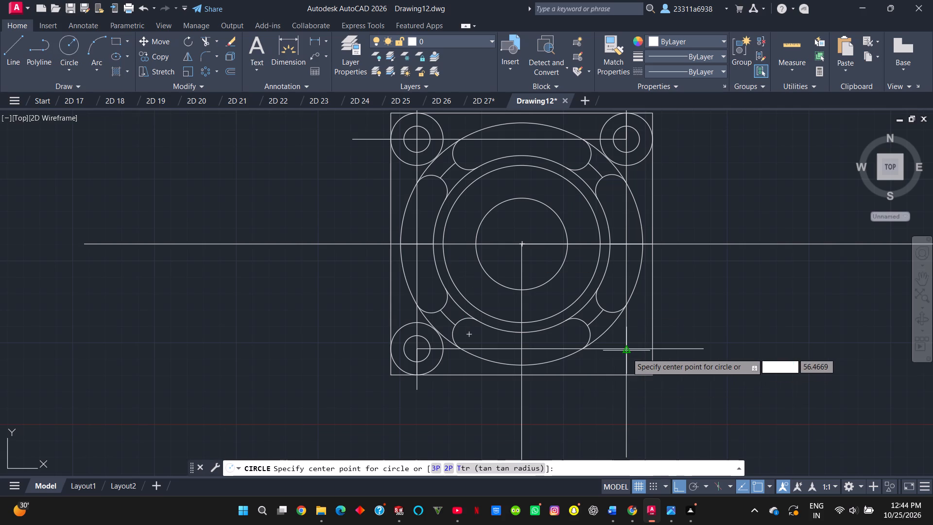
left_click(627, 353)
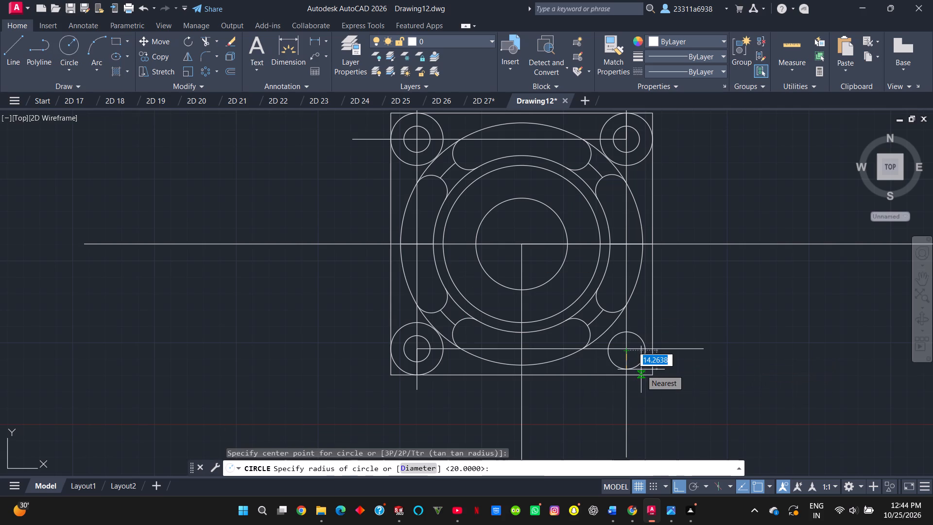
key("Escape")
Draw concentric circles of radius 10 and 20 centred on the construction lines' intersection in the square's lower-right corner.
left_click(69, 54)
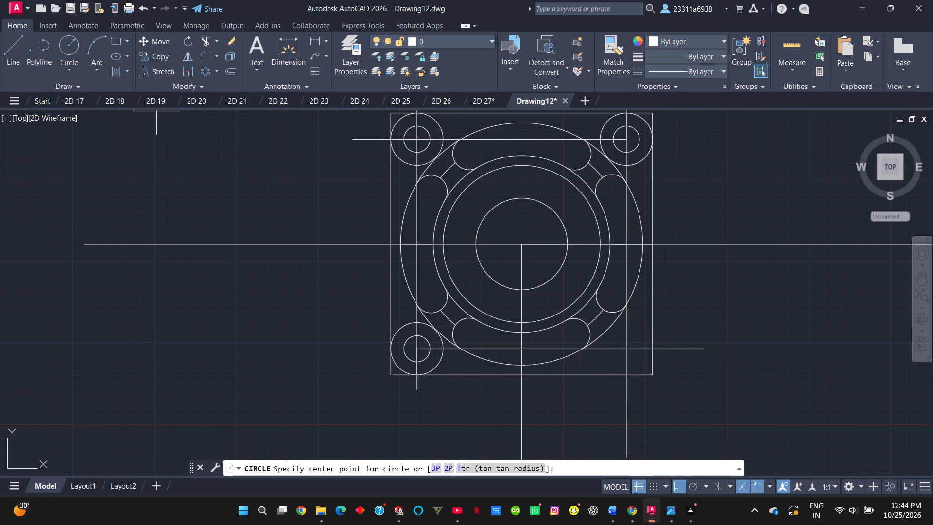
left_click(628, 349)
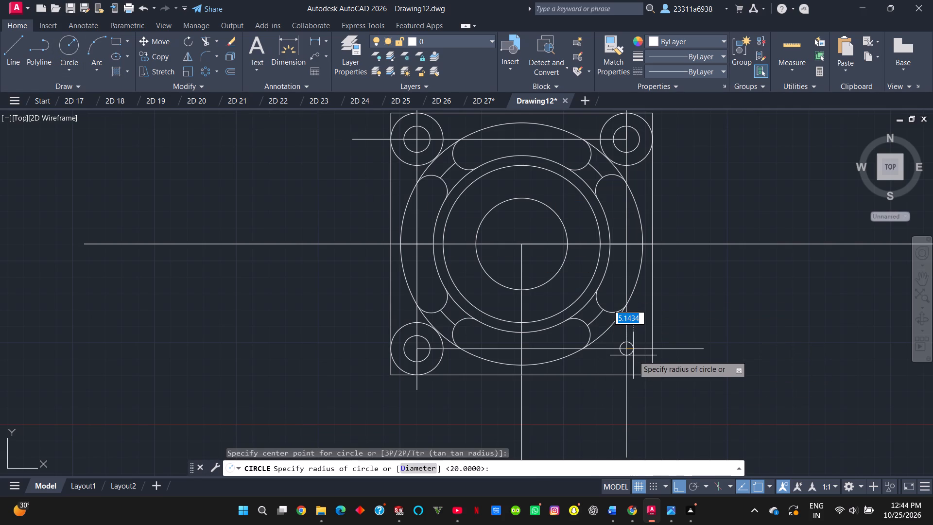
type("10")
key("Return")
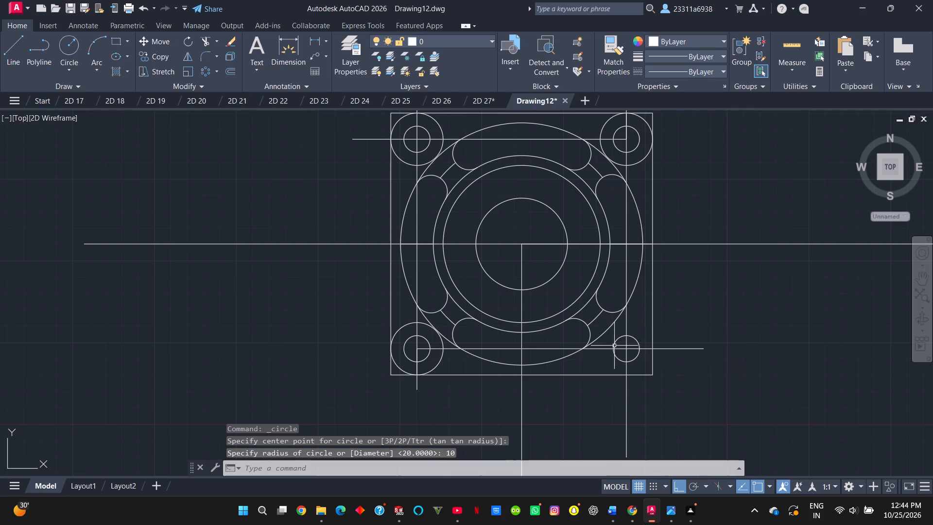
left_click(68, 38)
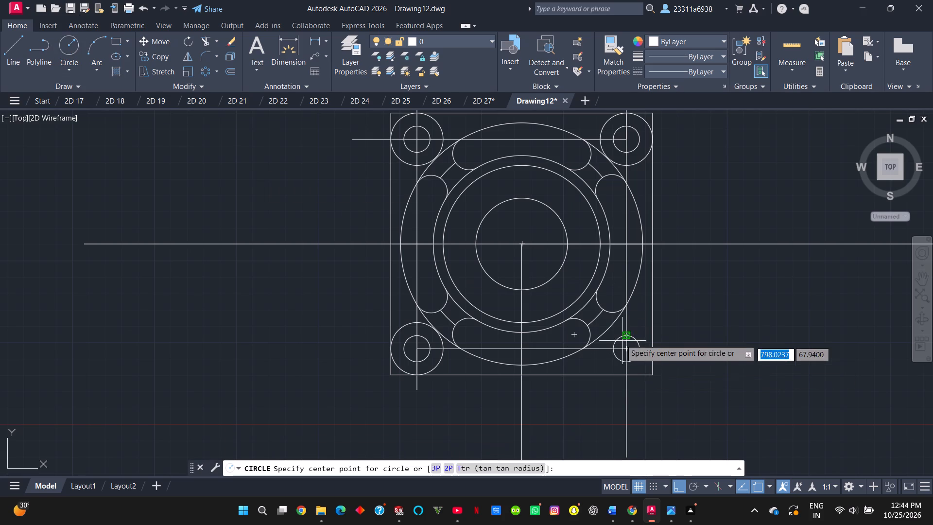
left_click(628, 348)
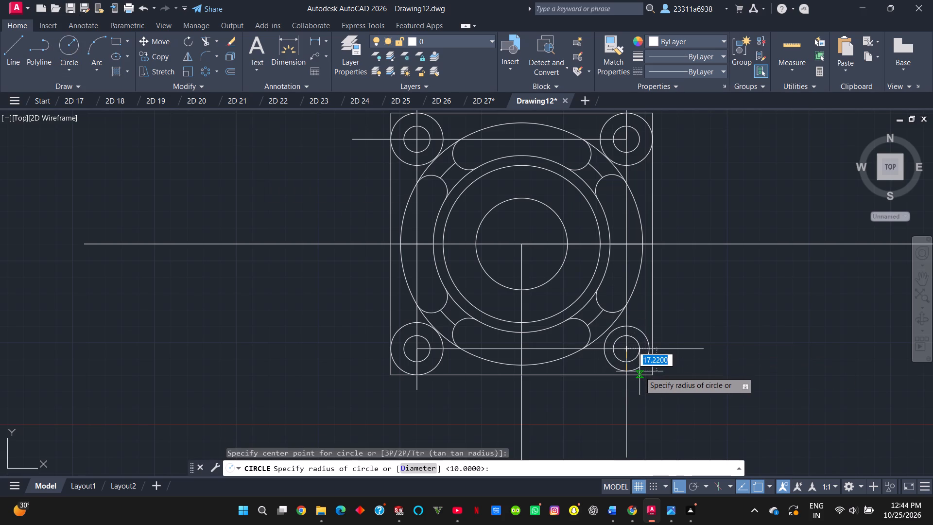
type("20")
key("Return")
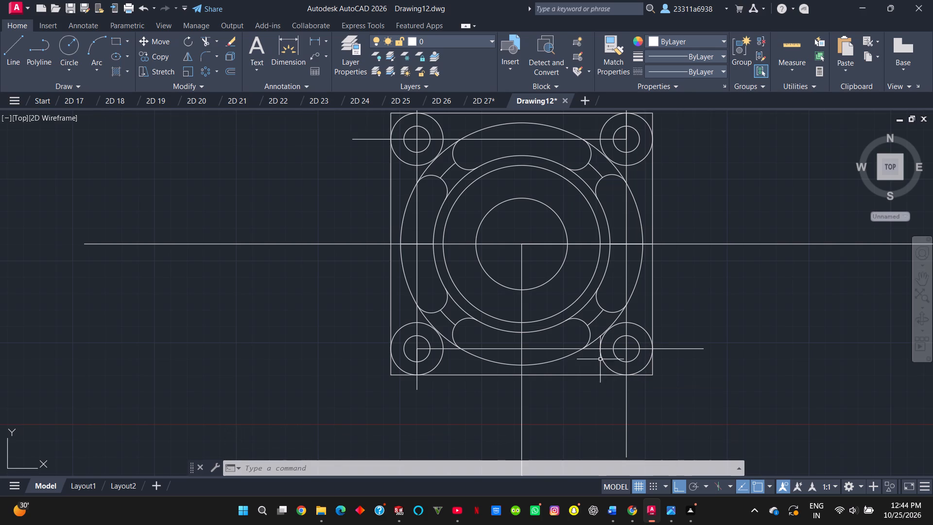
key("Escape")
Delete the vertical line running down from the flange centre and the horizontal construction line through the lower corner circles.
left_click(523, 315)
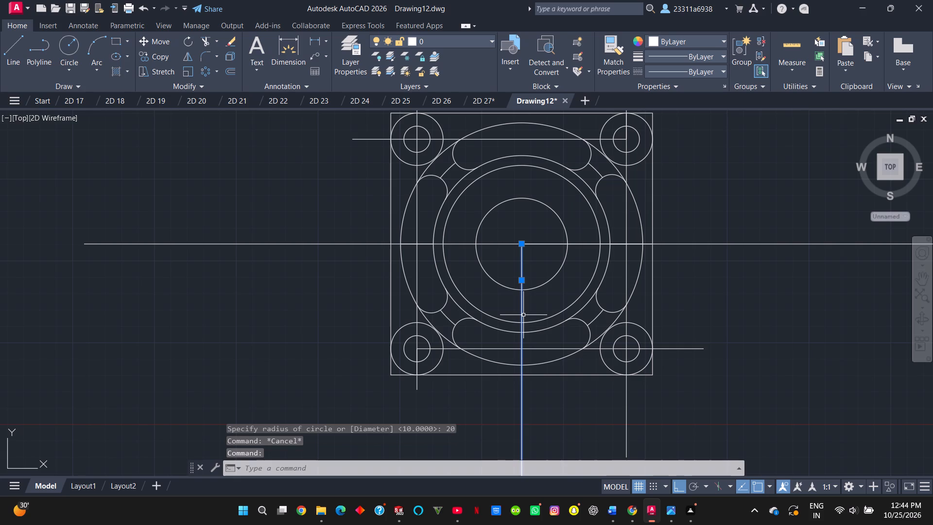
key("Delete")
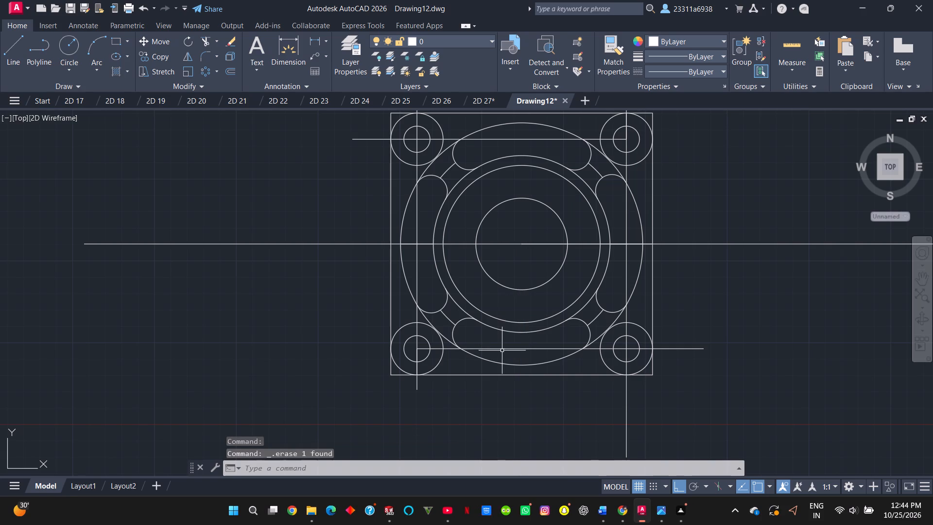
left_click(504, 349)
key("Delete")
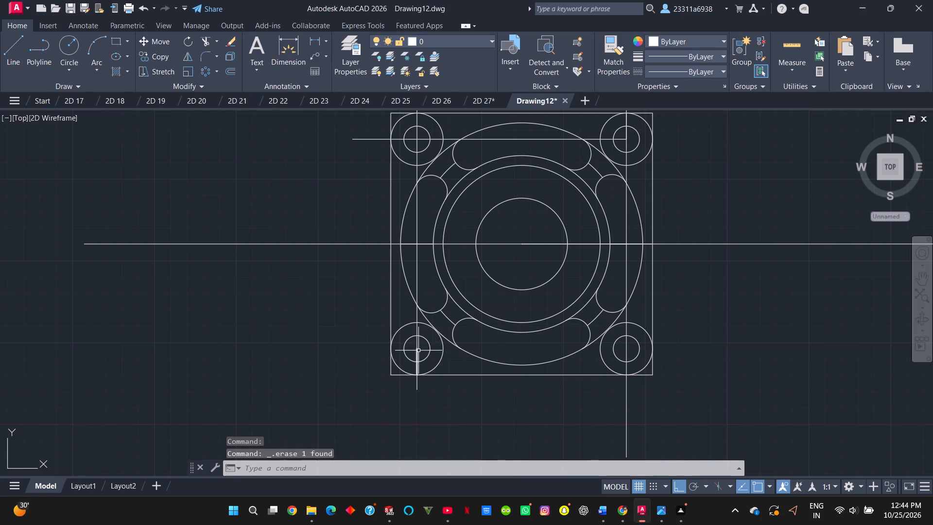
Delete the left-hand vertical construction line and the short vertical line inside the lower-left corner circles.
left_click(416, 350)
key("Delete")
key("Delete")
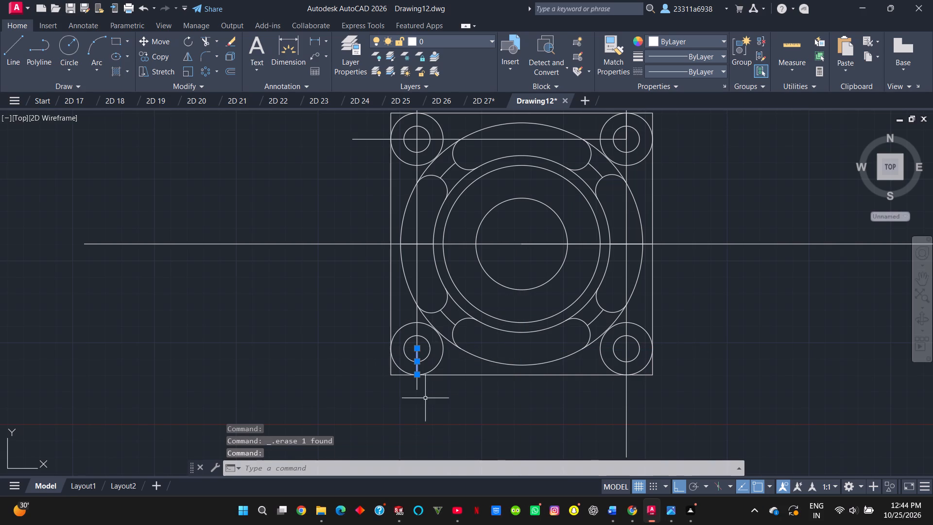
left_click(429, 404)
key("Delete")
key("Escape")
key("Escape")
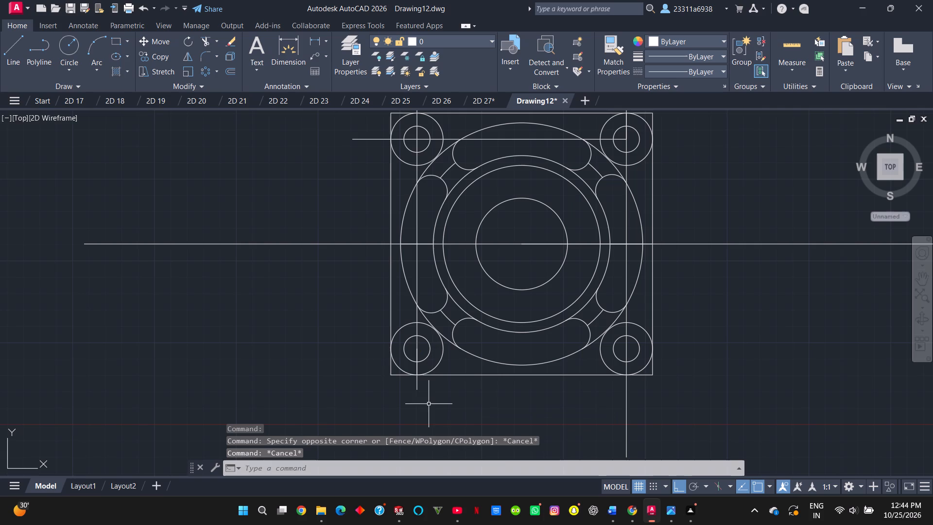
left_click(416, 388)
key("Delete")
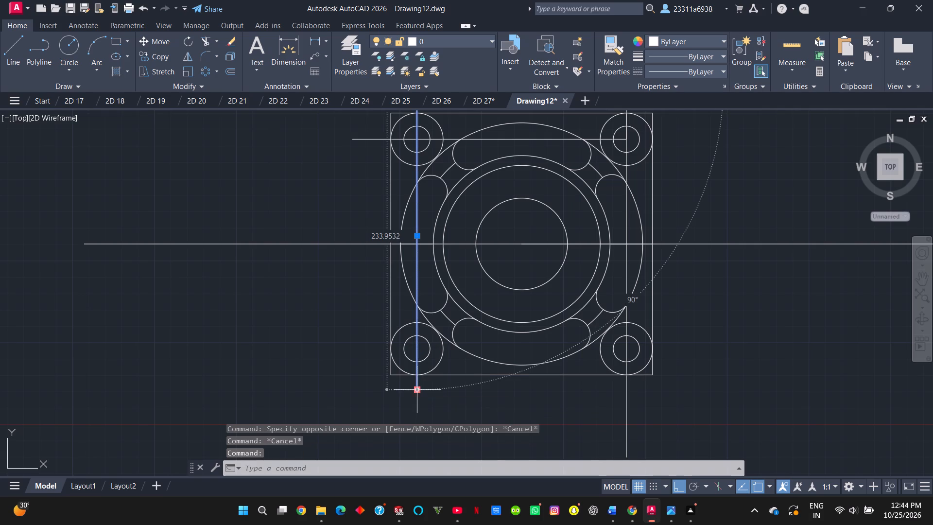
key("Delete")
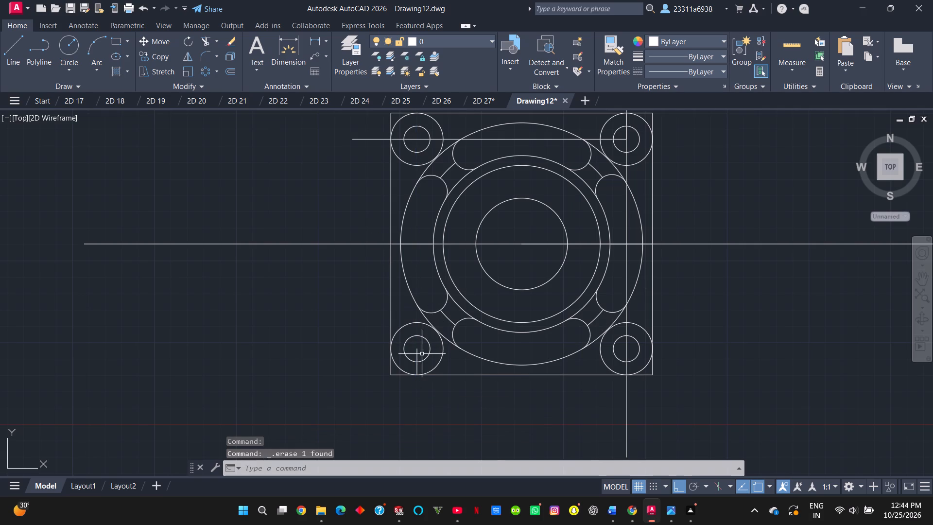
left_click(417, 364)
key("Delete")
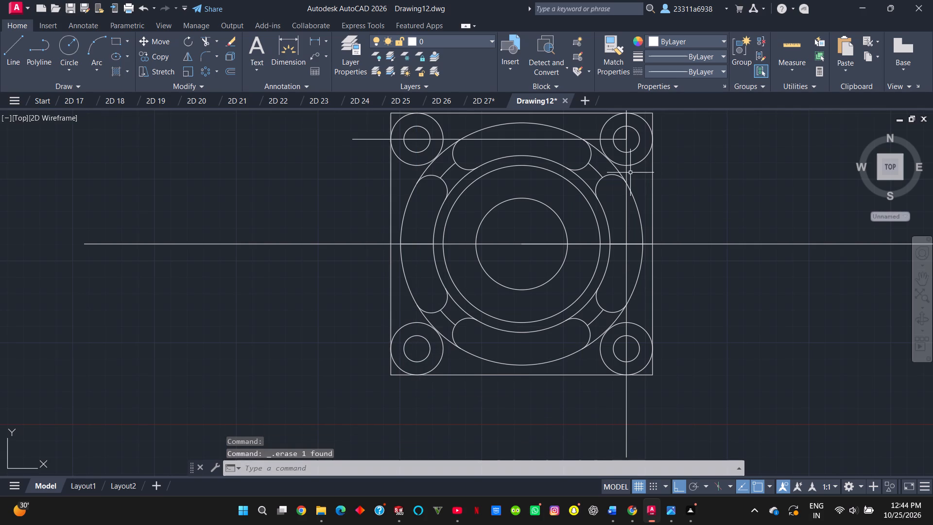
Delete the three vertical construction line pieces through the right-hand corner circles and the horizontal line through the upper corner circles.
left_click(626, 174)
key("Delete")
left_click(625, 262)
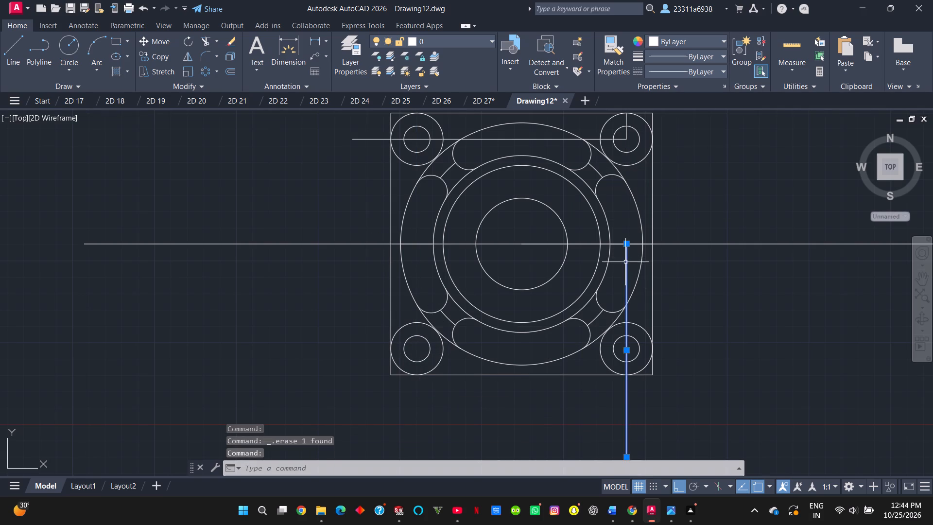
key("Delete")
left_click(626, 133)
key("Delete")
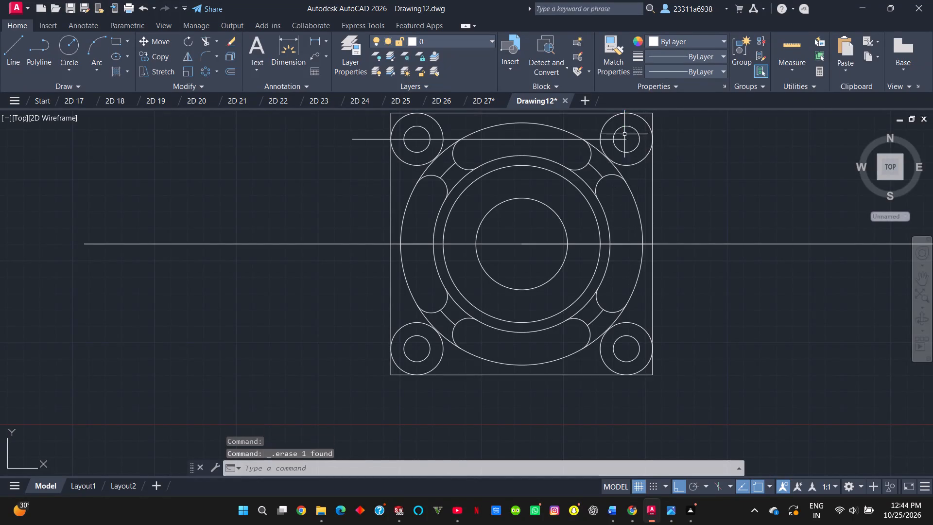
left_click(598, 138)
key("Delete")
Trim away the square's four sharp corners outside the radius 20 corner circles.
scroll(598, 138, "down", 1)
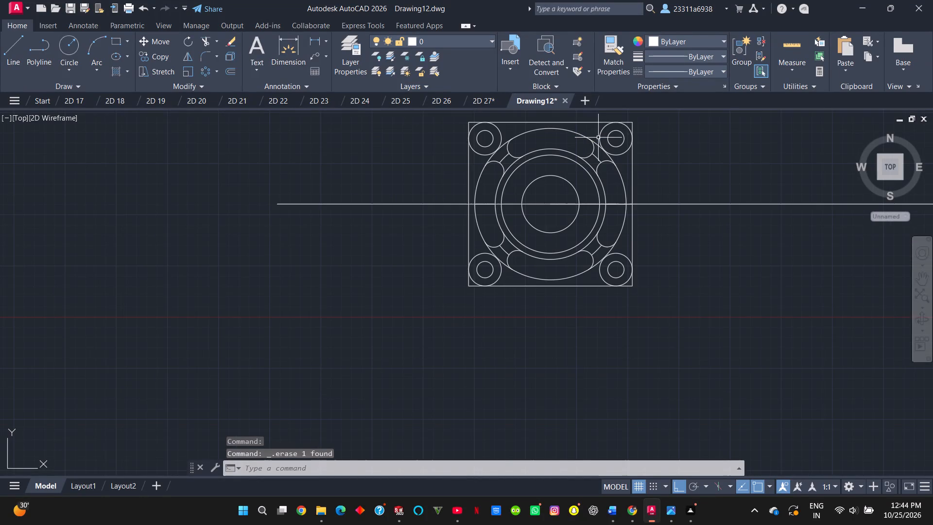
middle_click_drag(598, 138, 596, 182)
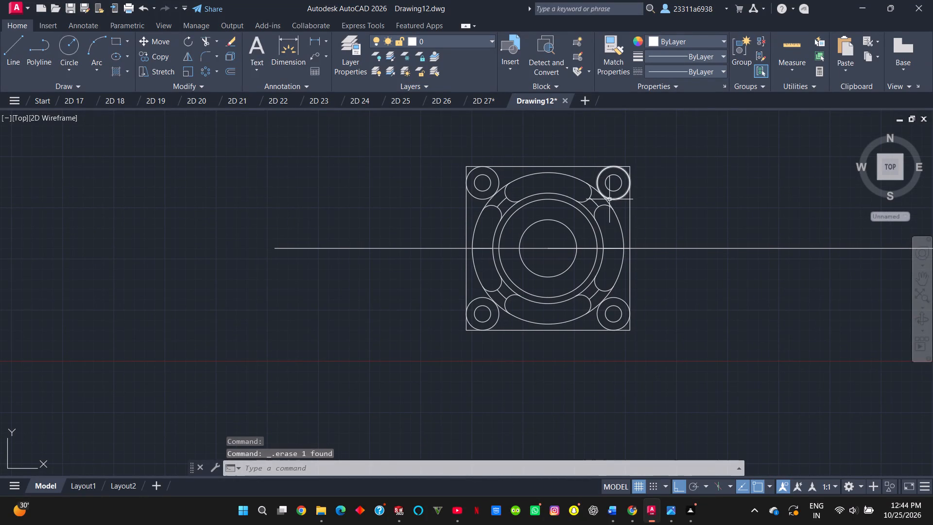
scroll(609, 200, "up", 1)
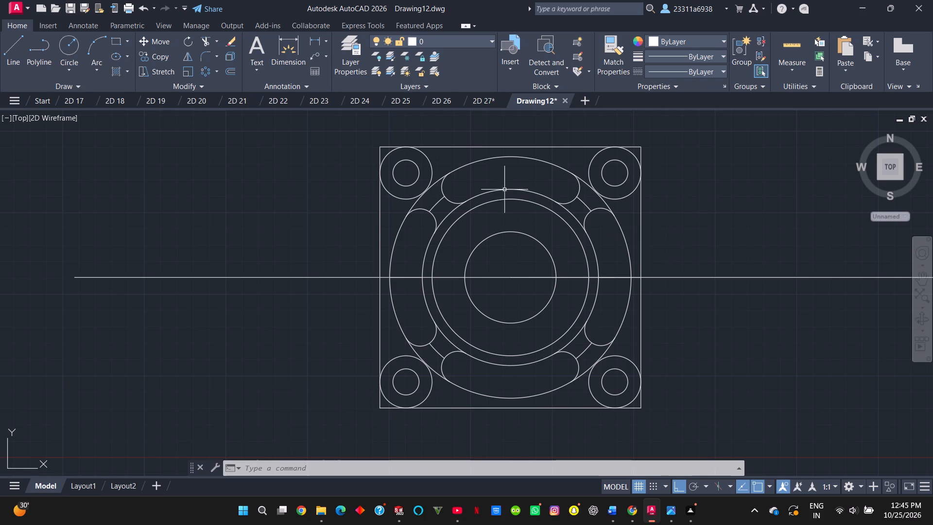
type("tr")
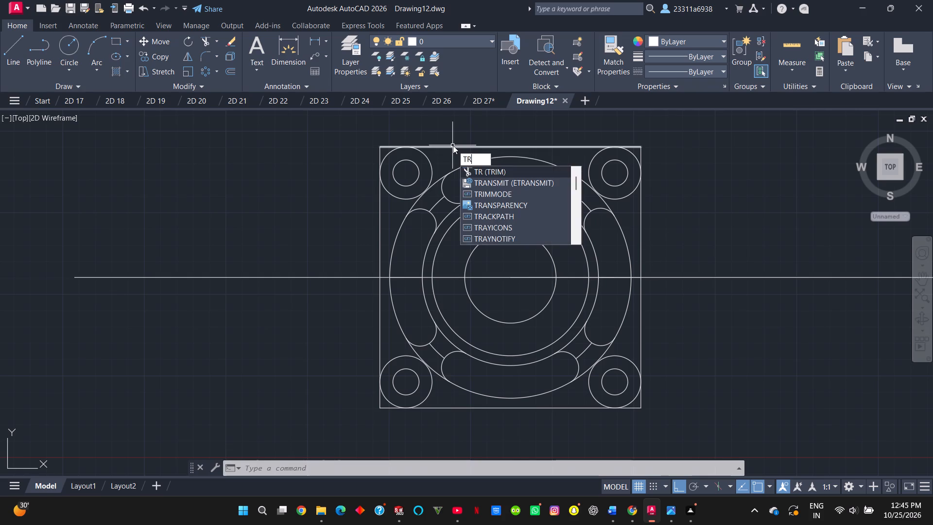
key("Return")
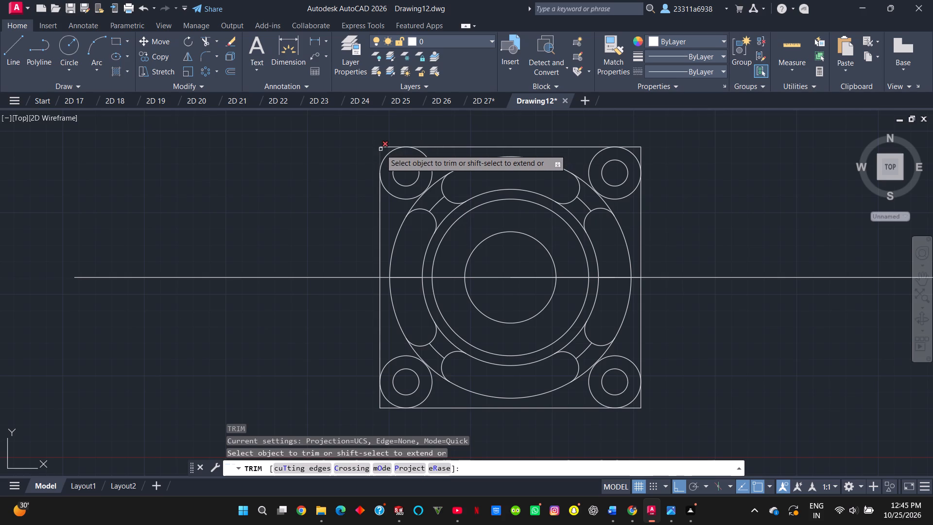
left_click(380, 149)
left_click(384, 148)
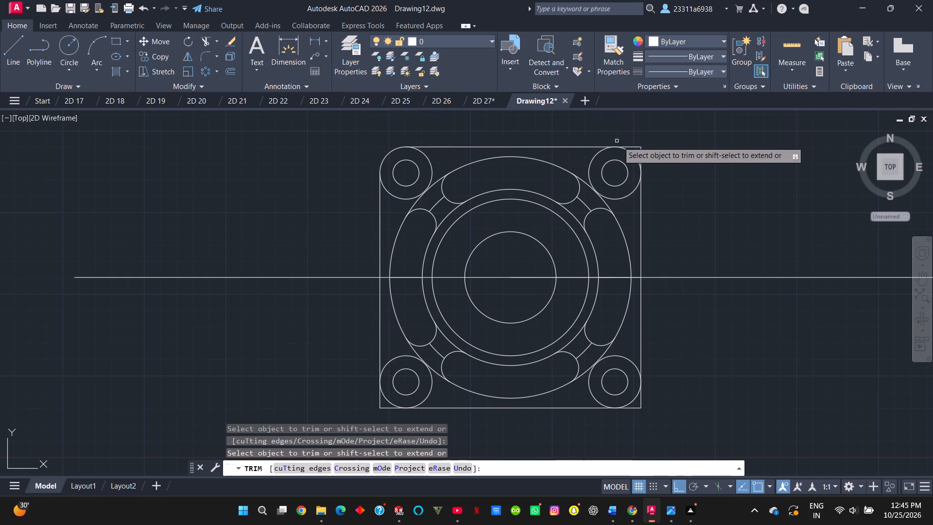
left_click(633, 146)
left_click(643, 155)
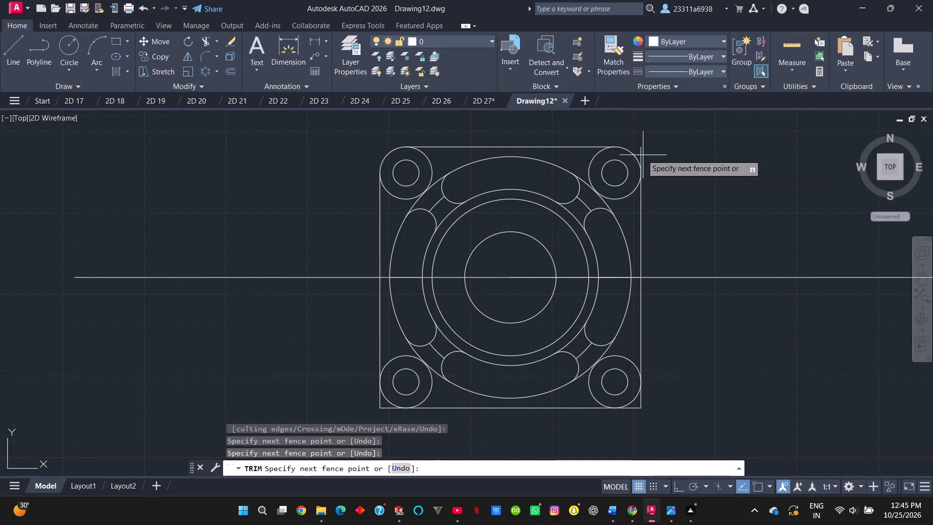
left_click(639, 149)
left_click_drag(629, 420, 649, 398)
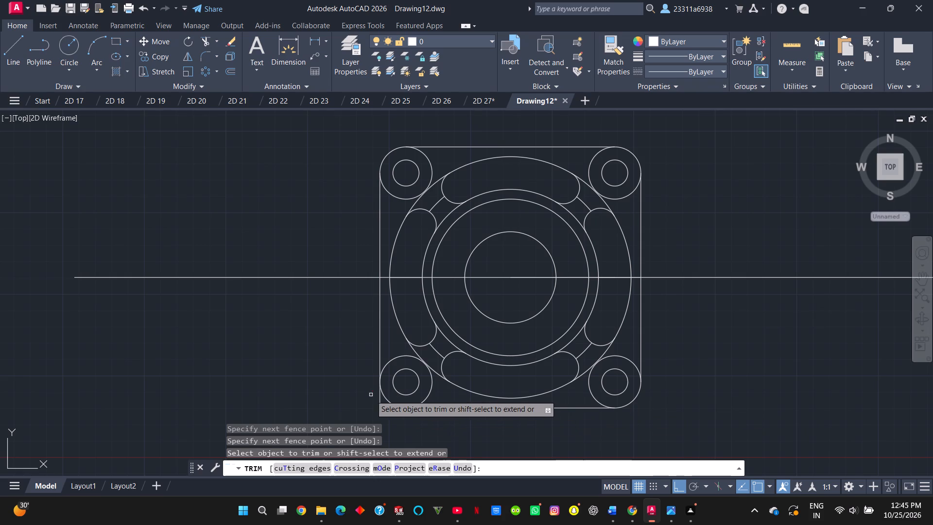
left_click_drag(371, 395, 392, 414)
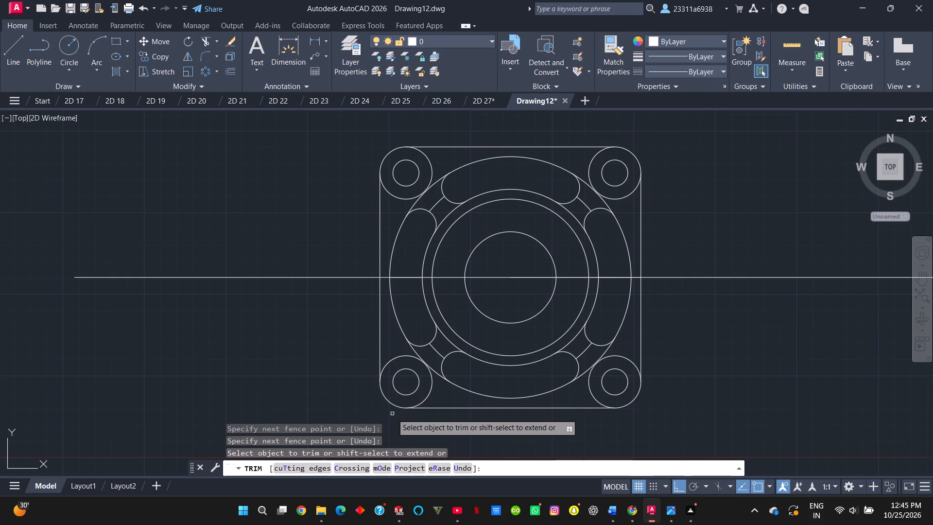
Trim the leftover circle arcs between the slots at both left-hand corners, plus the inner part of the upper-left radius 20 circle.
left_click(419, 354)
left_click(434, 349)
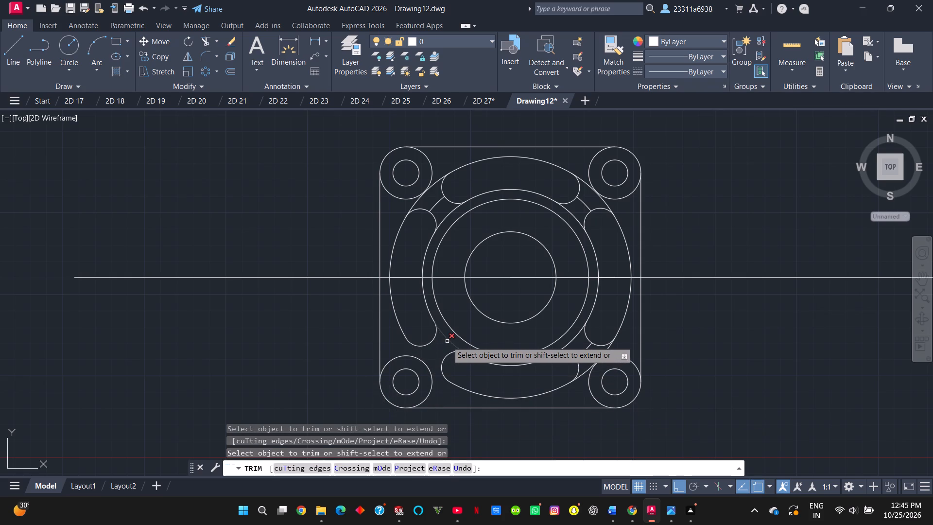
left_click(447, 341)
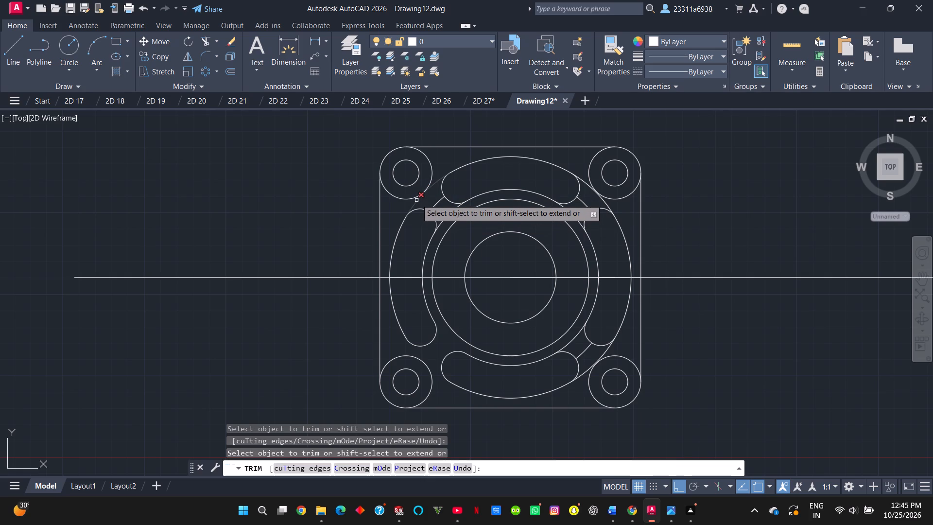
left_click(412, 198)
left_click_drag(409, 198, 436, 210)
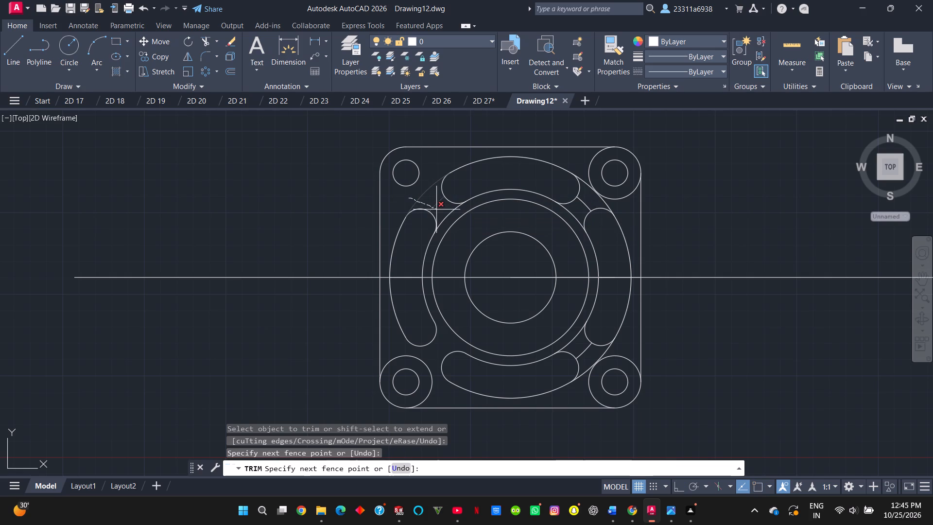
left_click_drag(436, 210, 449, 219)
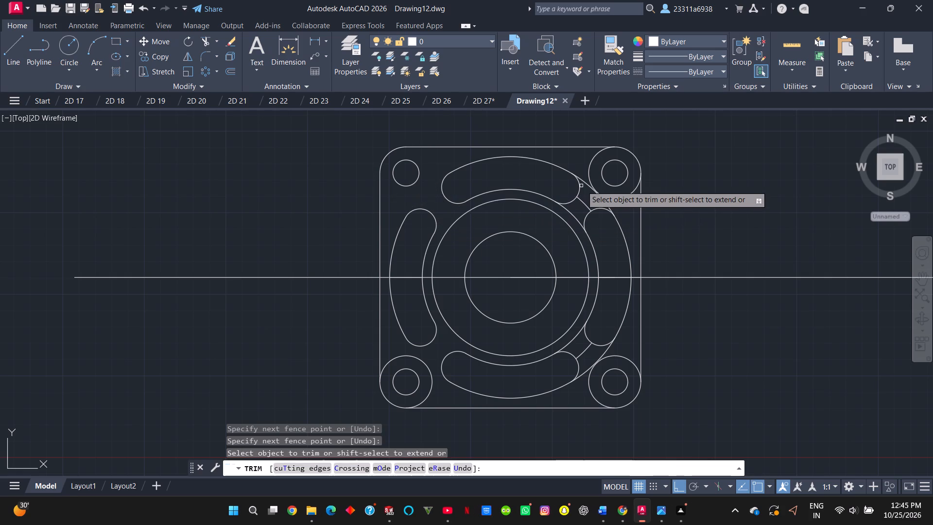
Trim the leftover arcs between the slots at both right-hand corners and the inner parts of the remaining three radius 20 corner circles.
left_click(589, 171)
left_click_drag(590, 176, 594, 191)
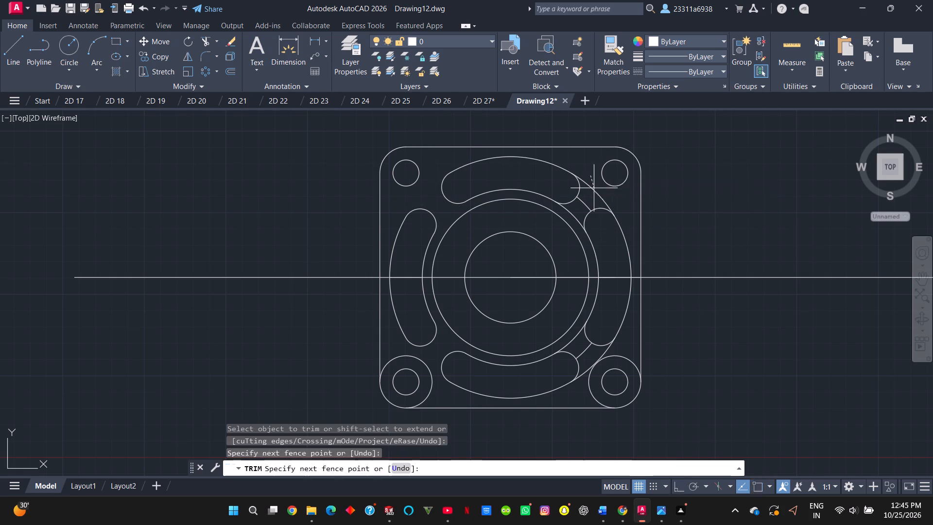
left_click_drag(594, 191, 566, 217)
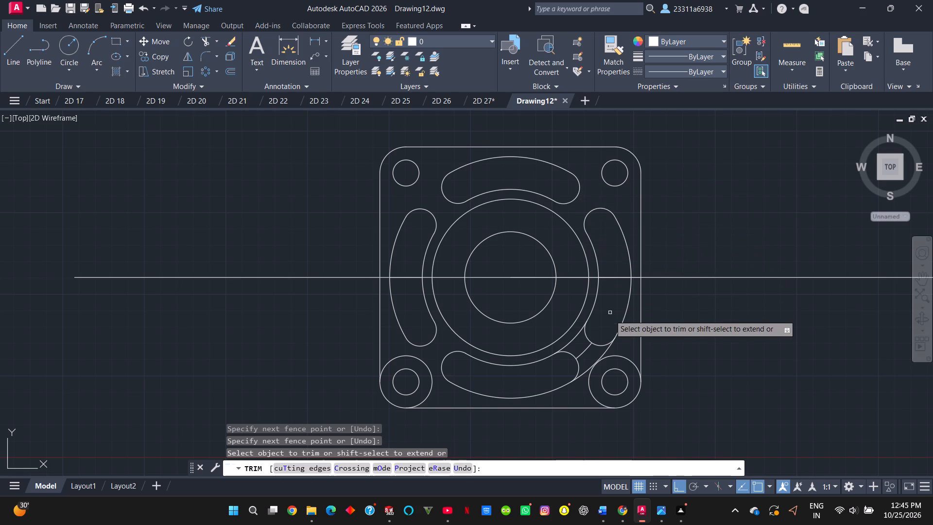
left_click_drag(568, 342, 591, 353)
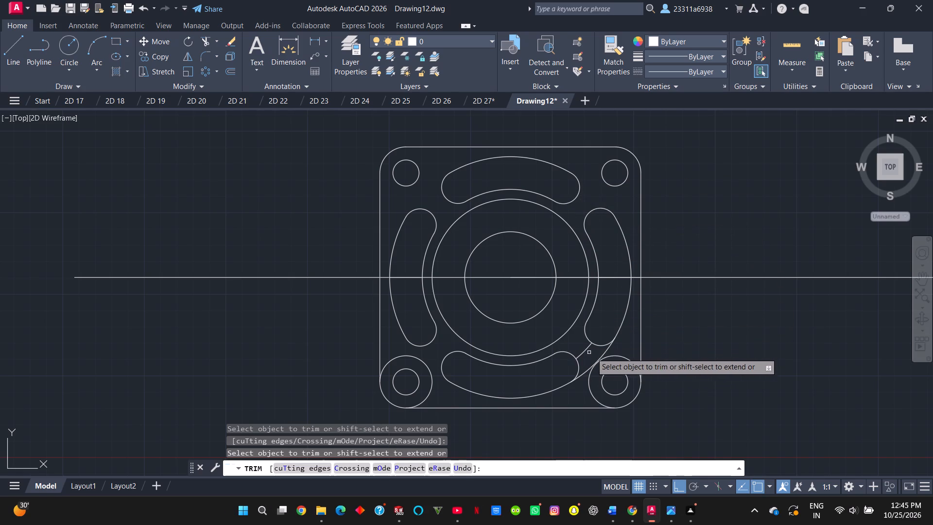
left_click_drag(591, 353, 598, 358)
left_click_drag(582, 347, 603, 362)
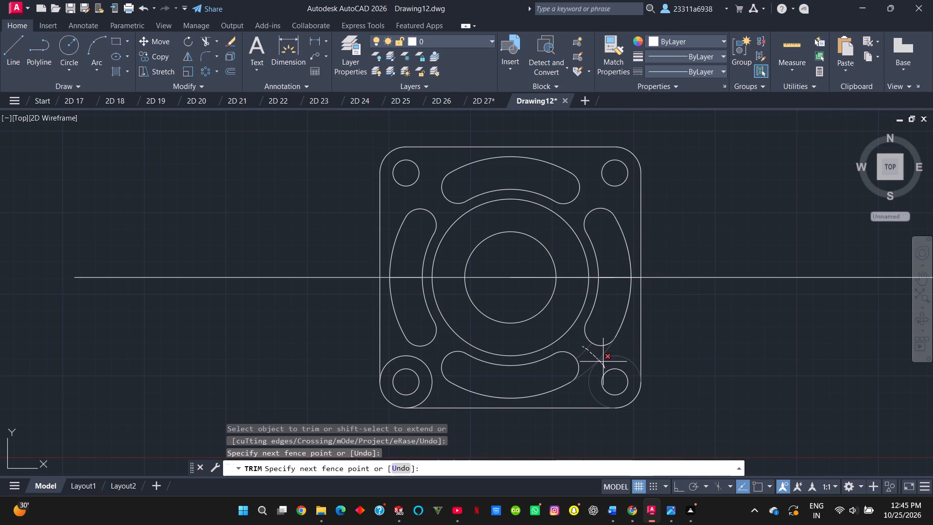
left_click_drag(603, 362, 603, 361)
left_click(426, 364)
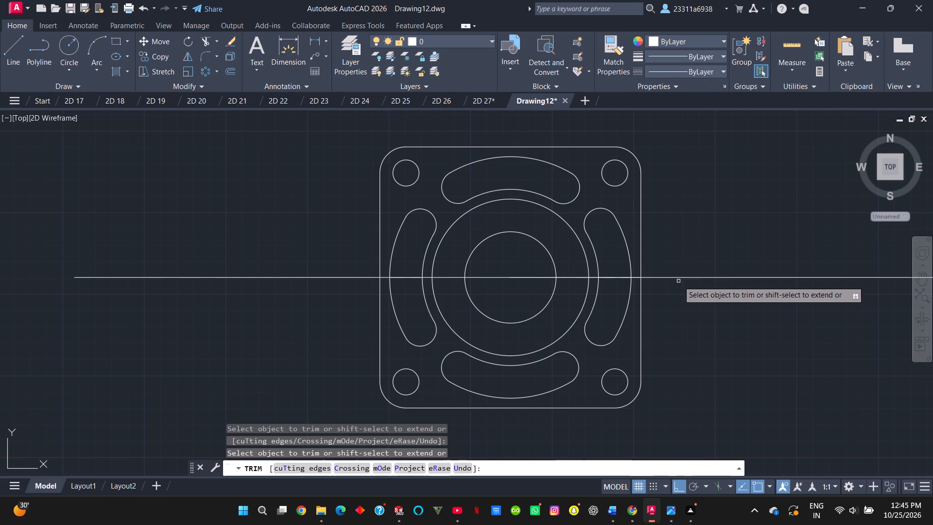
scroll(704, 321, "down", 1)
key("Escape")
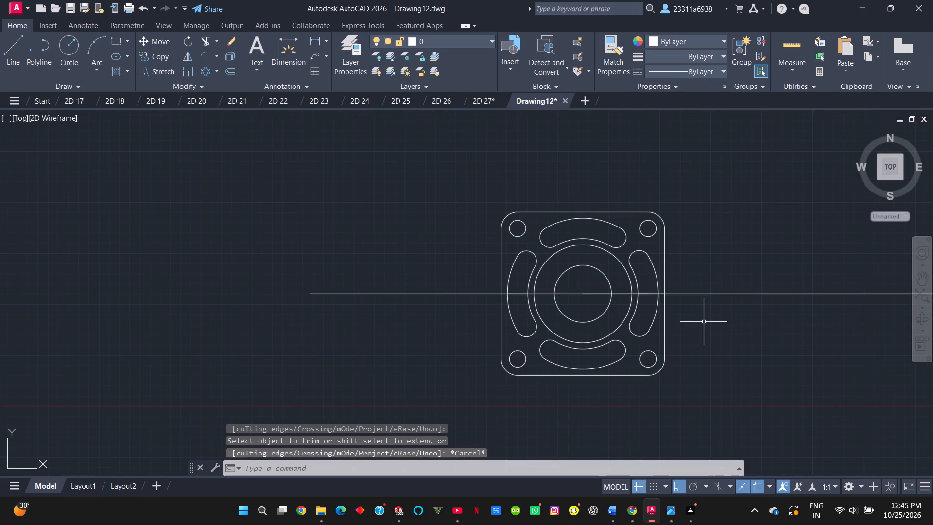
Draw a side-view outline beside the flange from the centreline: 35 up, 60 right, 25 up, 40 left, 40 up, 20 left, down to the first corner.
scroll(725, 329, "up", 2)
scroll(725, 329, "down", 1)
middle_click_drag(719, 316, 582, 318)
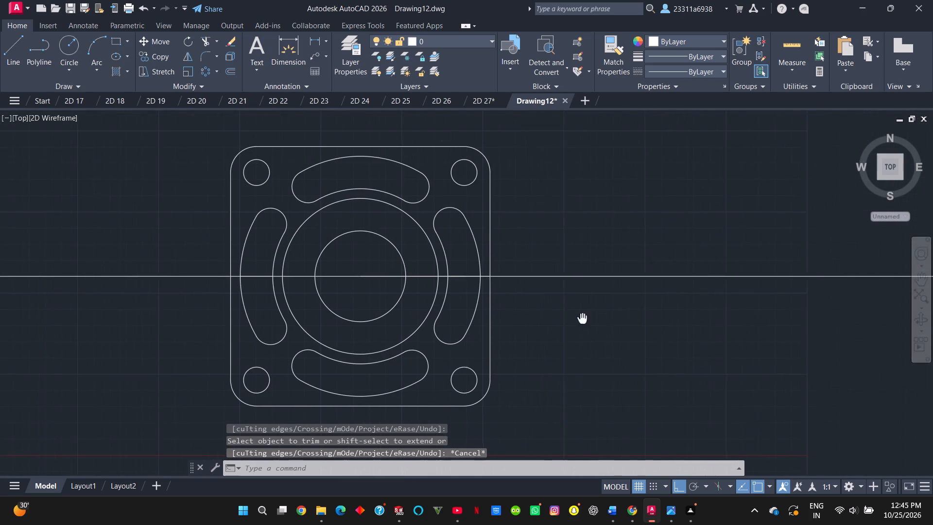
middle_click_drag(582, 318, 561, 320)
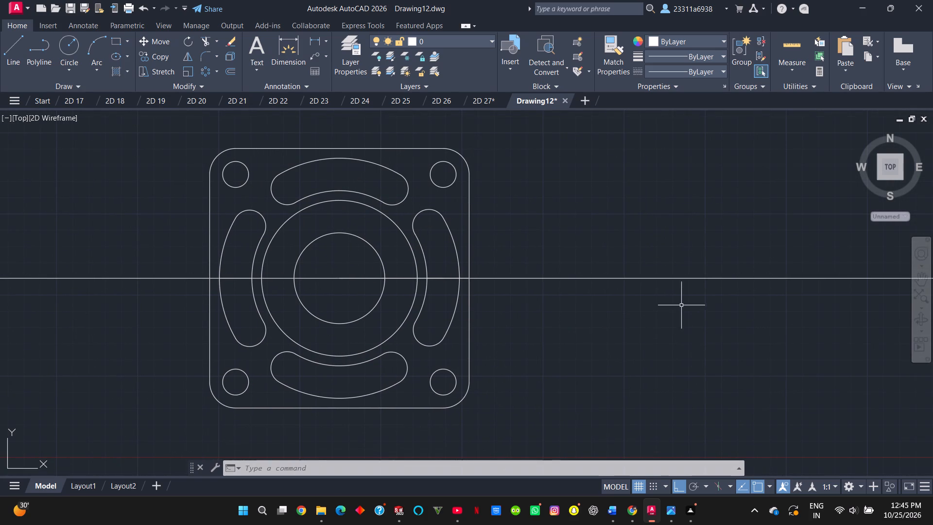
left_click(19, 44)
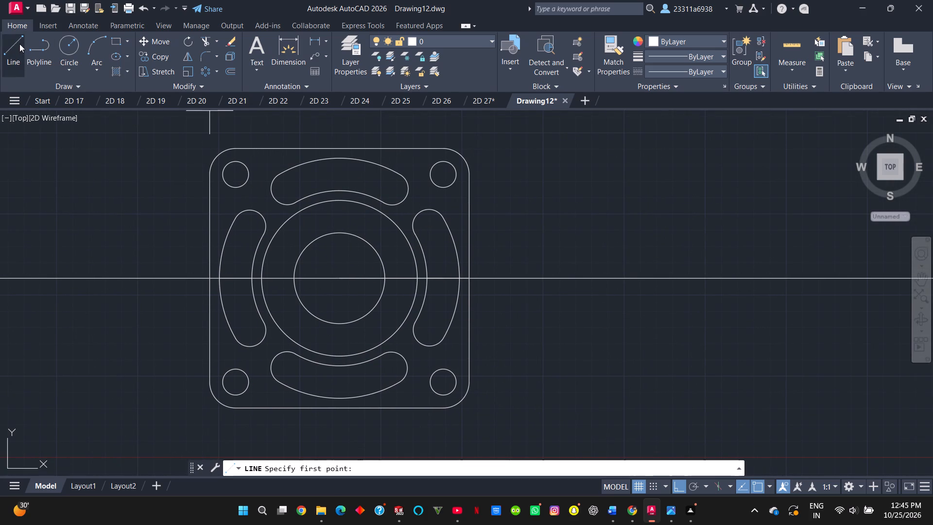
left_click(635, 280)
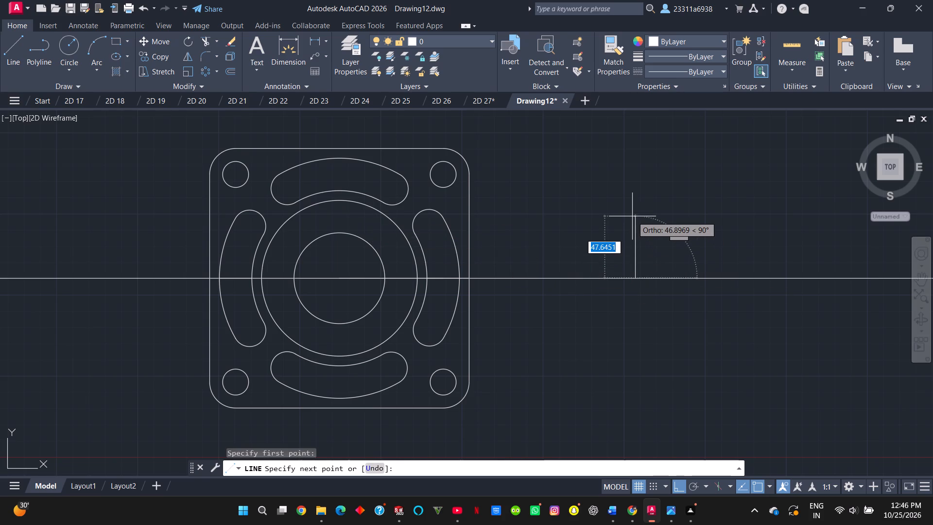
type("35")
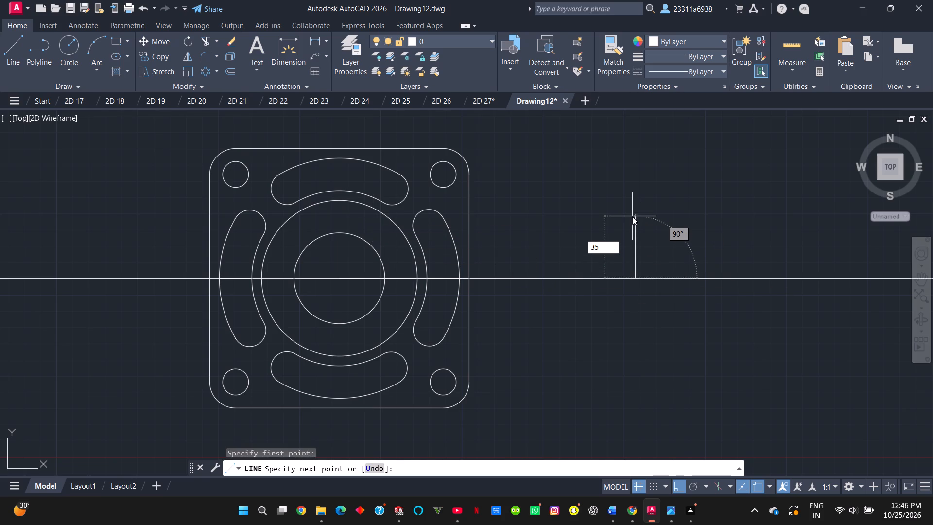
key("Return")
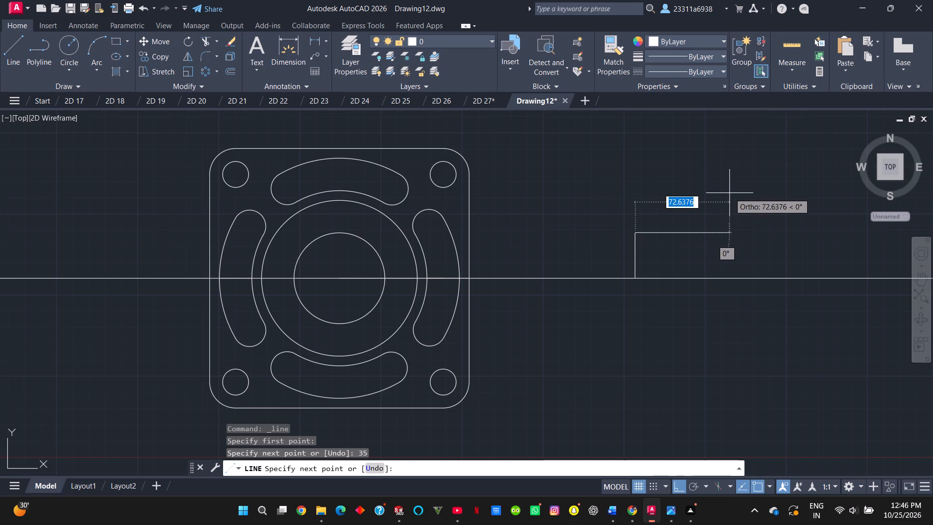
type("60")
key("Return")
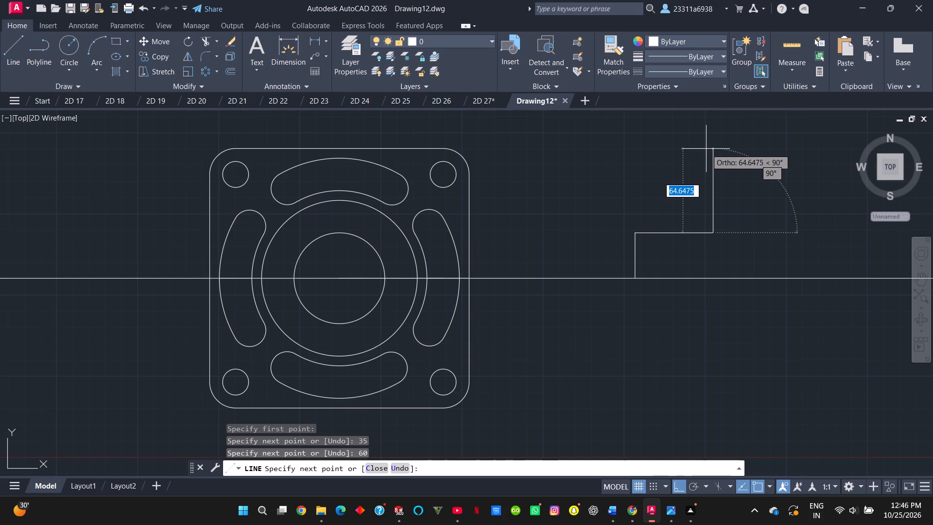
type("25")
key("Return")
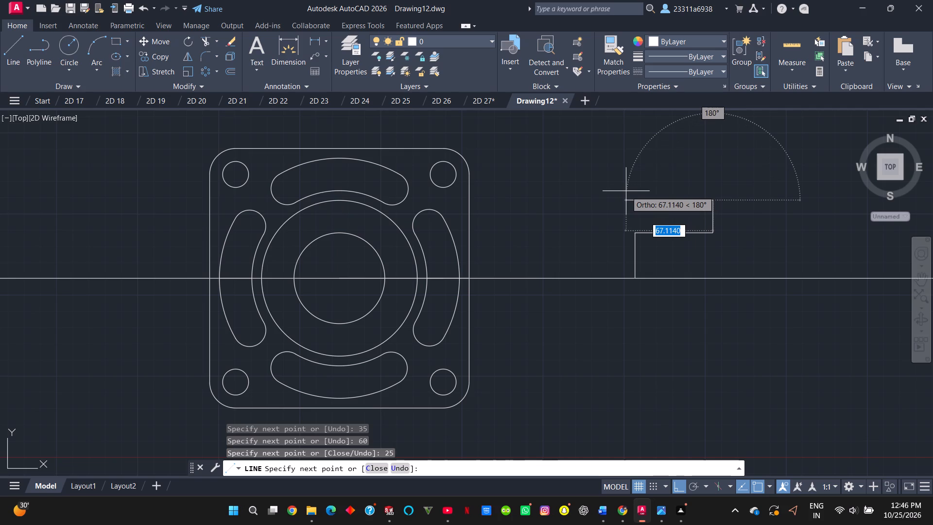
type("40")
key("Return")
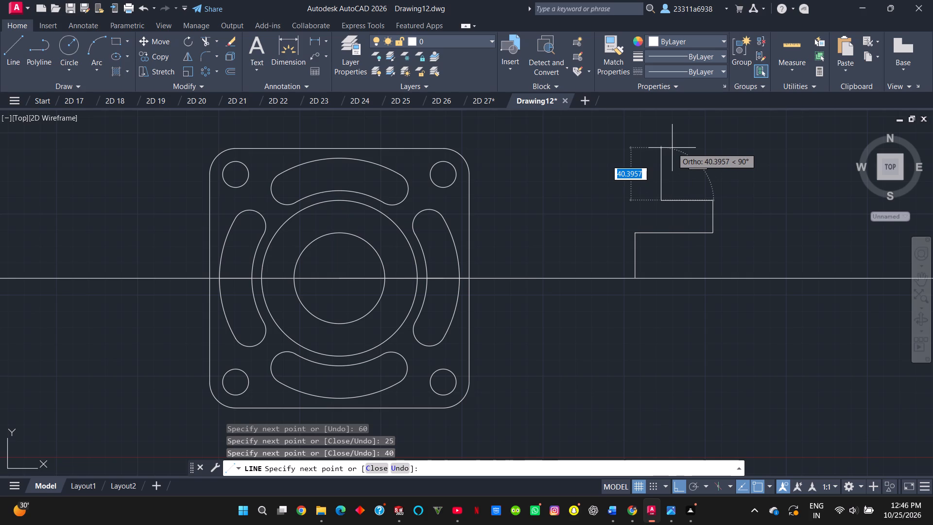
key("4")
key("0")
key("Return")
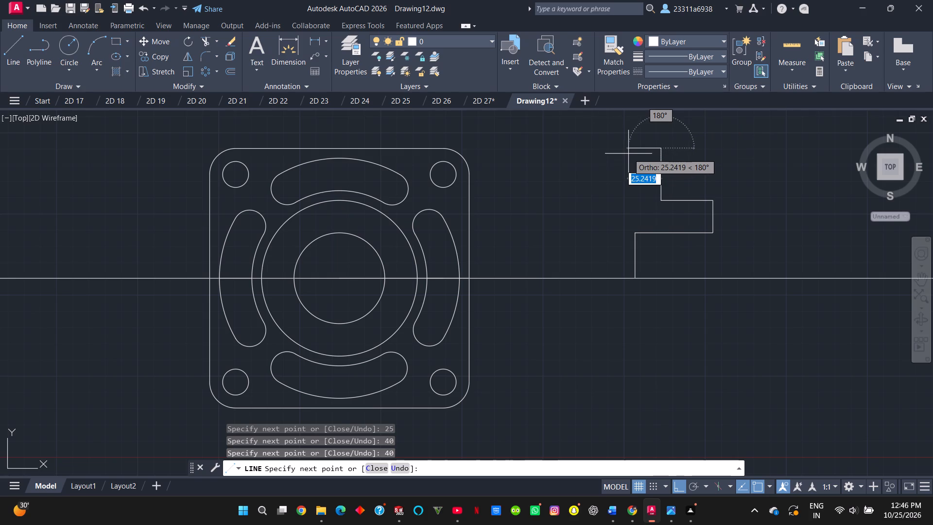
type("20")
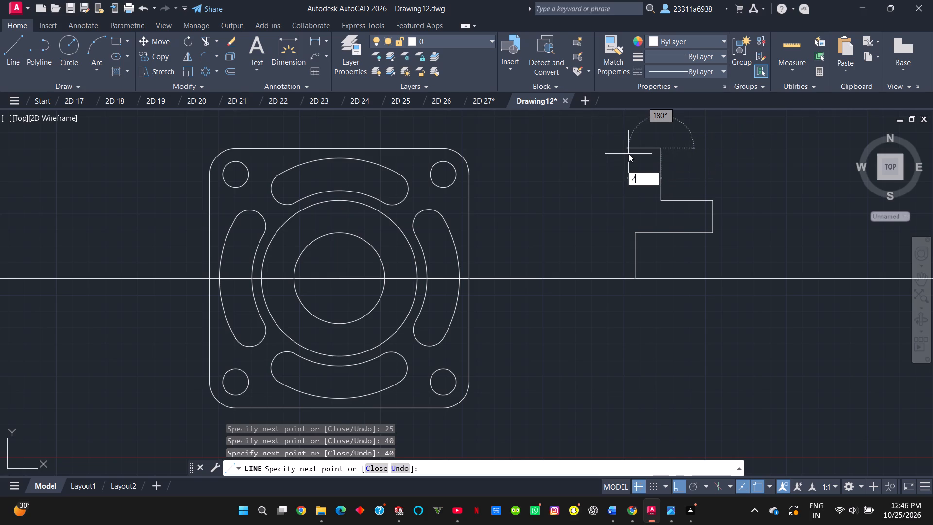
key("Return")
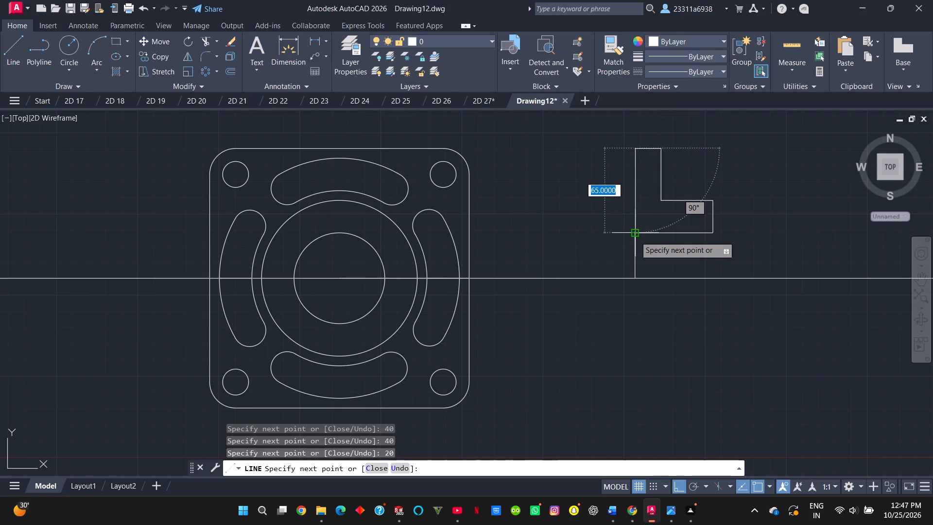
left_click(637, 233)
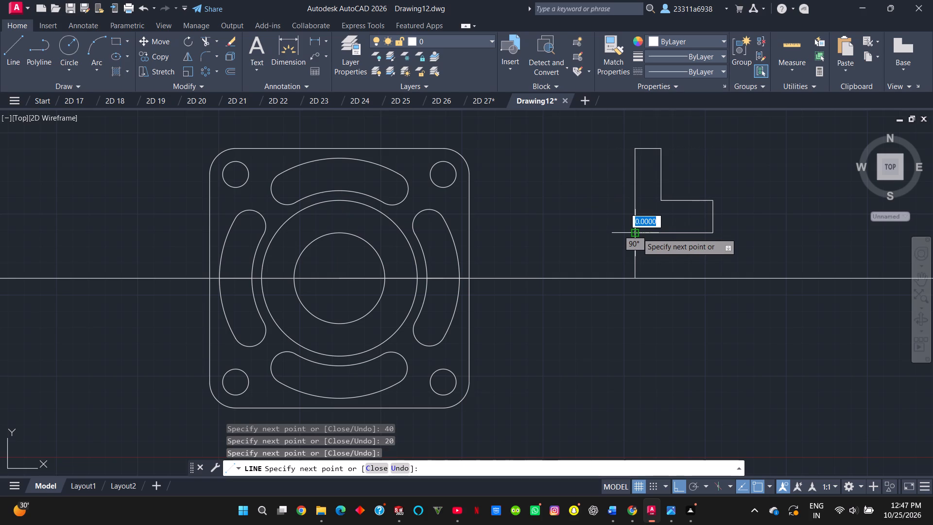
key("Escape")
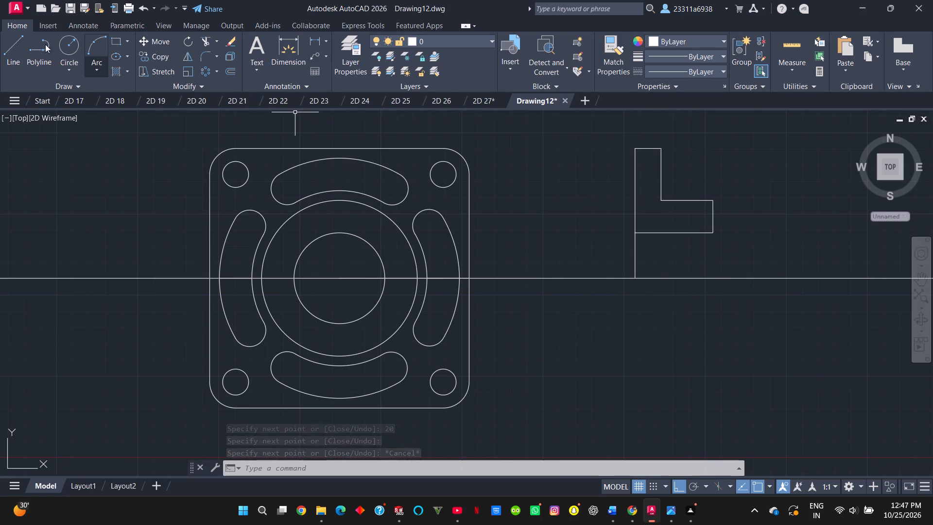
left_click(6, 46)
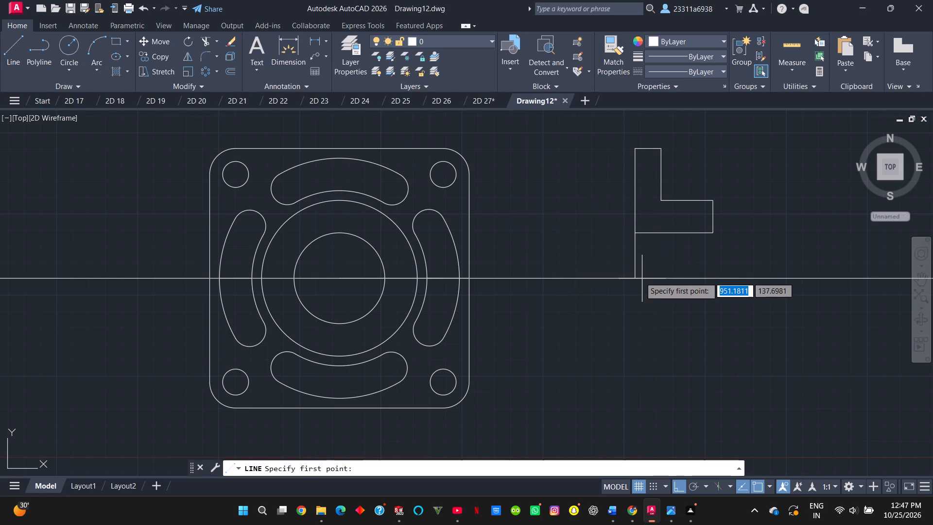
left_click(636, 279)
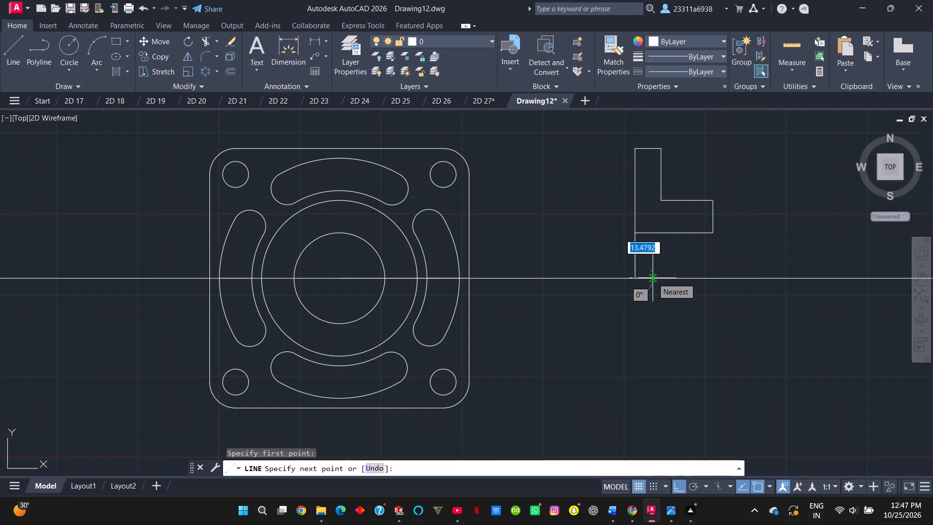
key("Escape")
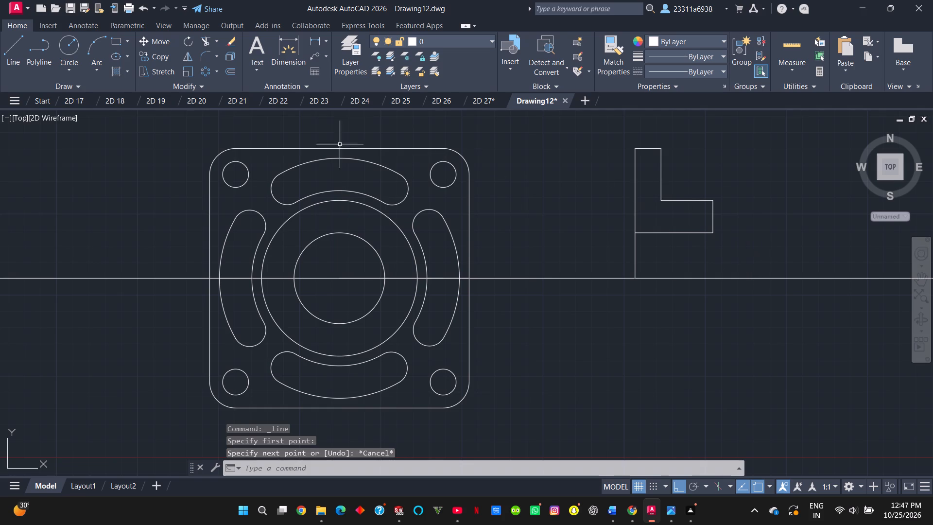
Draw a vertical line 35 long from the lower outer corner of the side-view hub down to the centreline.
left_click(21, 52)
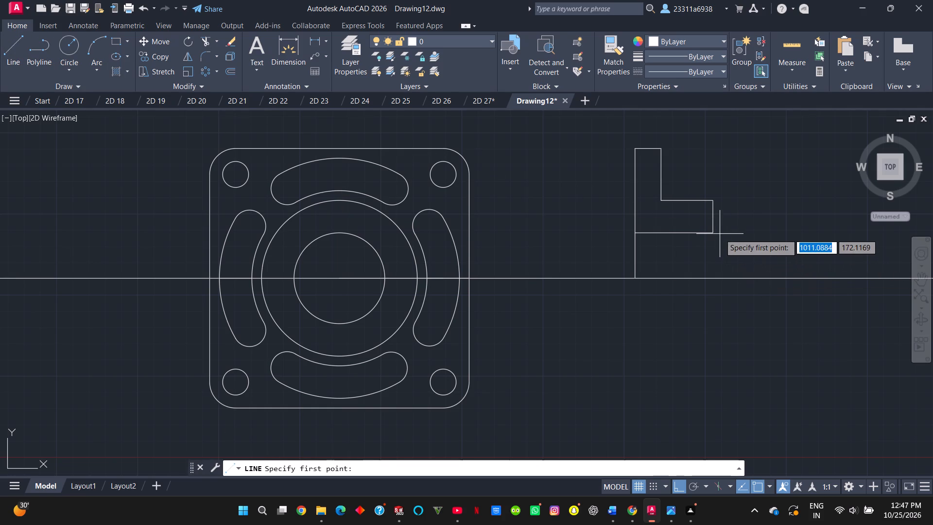
left_click(711, 230)
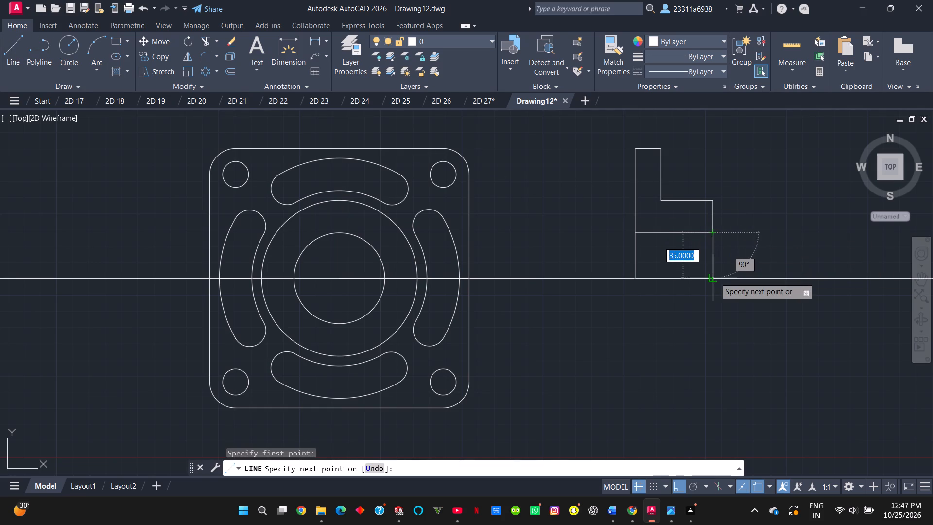
left_click(715, 278)
key("Escape")
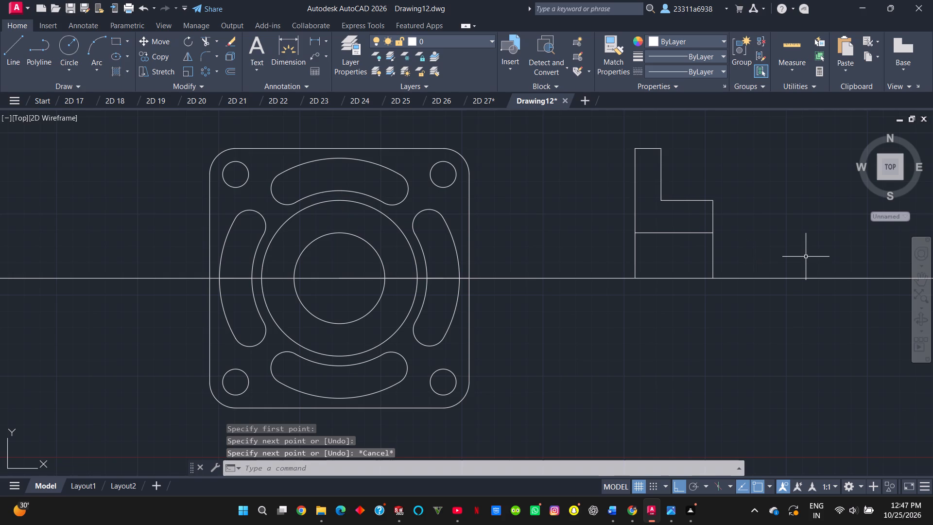
left_click(683, 216)
key("Escape")
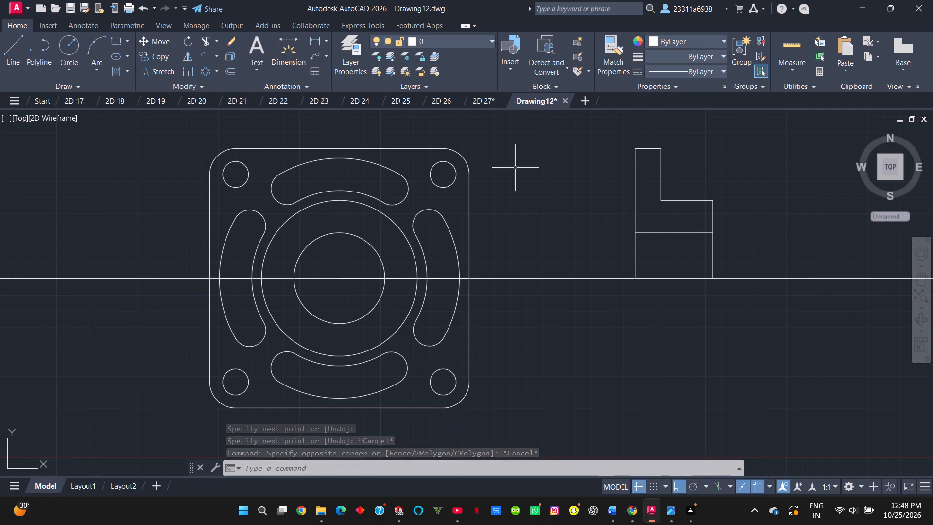
Project a horizontal line from the top of the upper-right corner hole through the side view, trimming it to the plate's thickness.
left_click(10, 40)
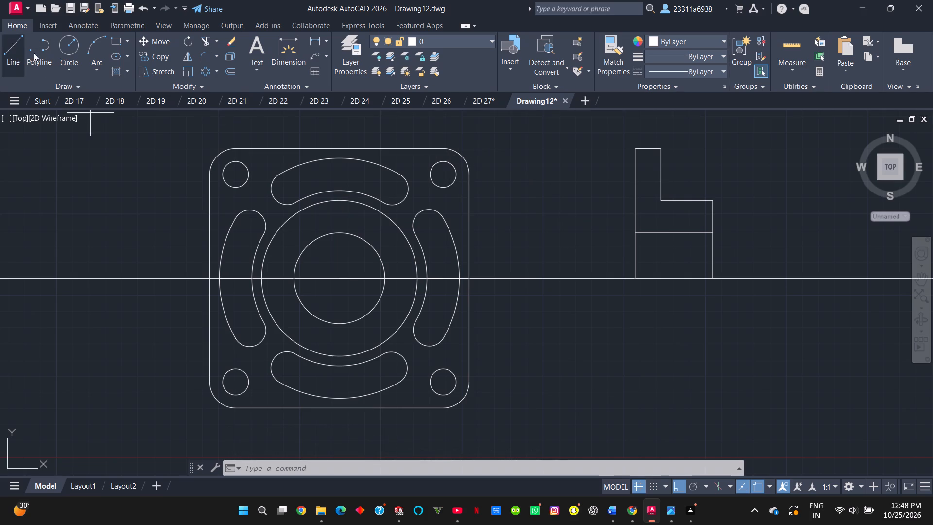
left_click(443, 159)
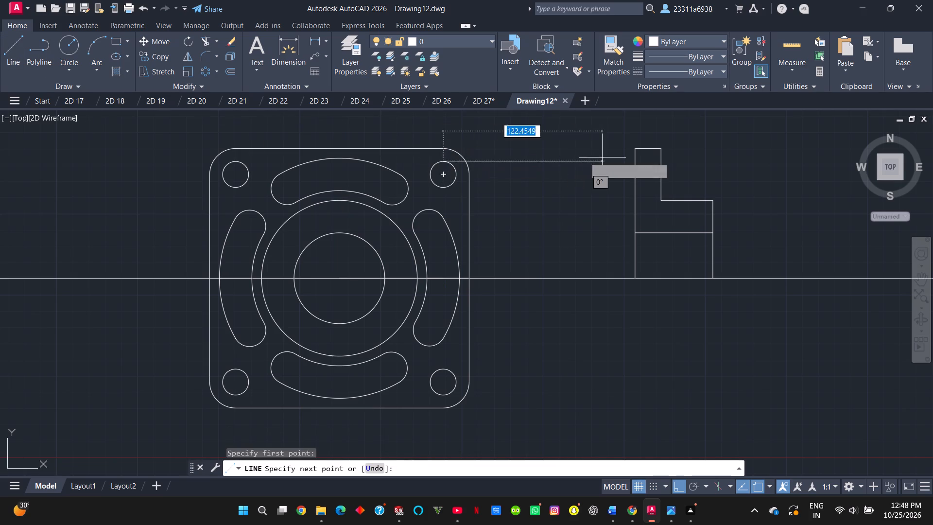
left_click(736, 157)
key("Escape")
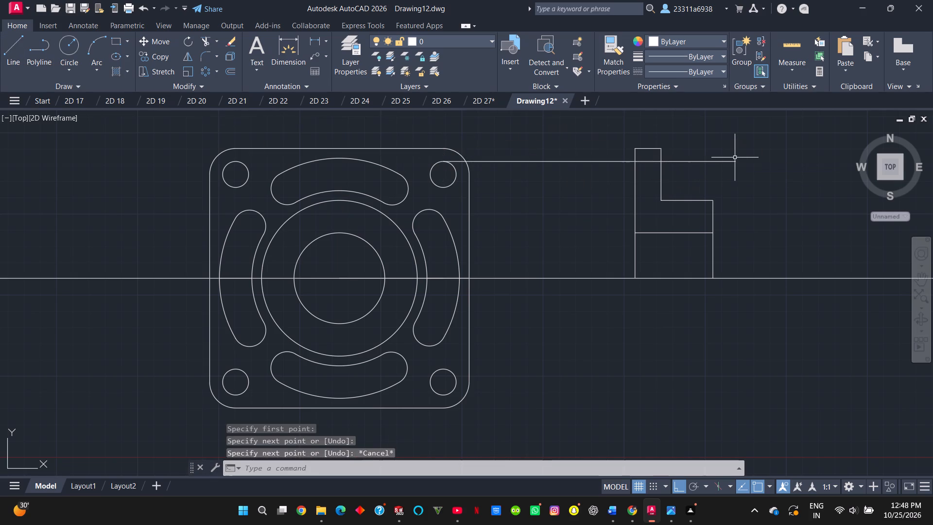
type("tr")
left_click(753, 181)
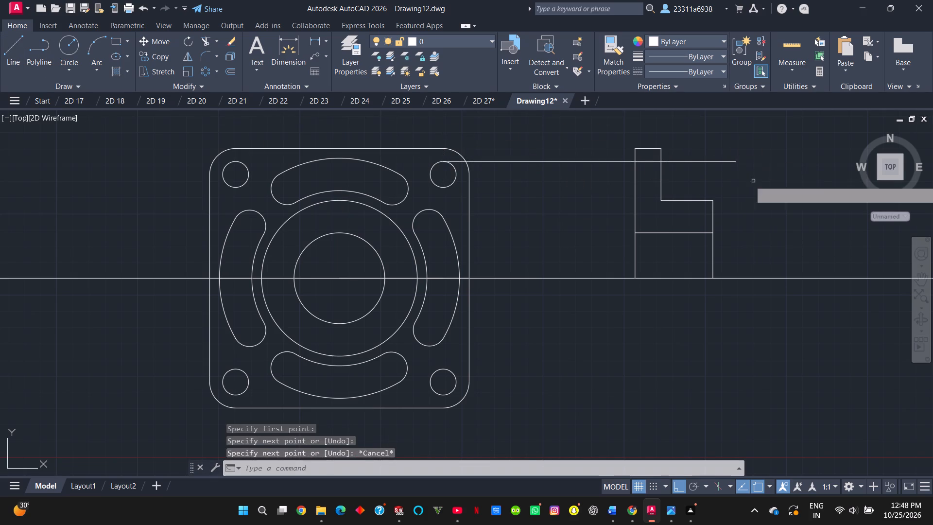
left_click_drag(704, 151, 704, 183)
left_click_drag(576, 143, 575, 195)
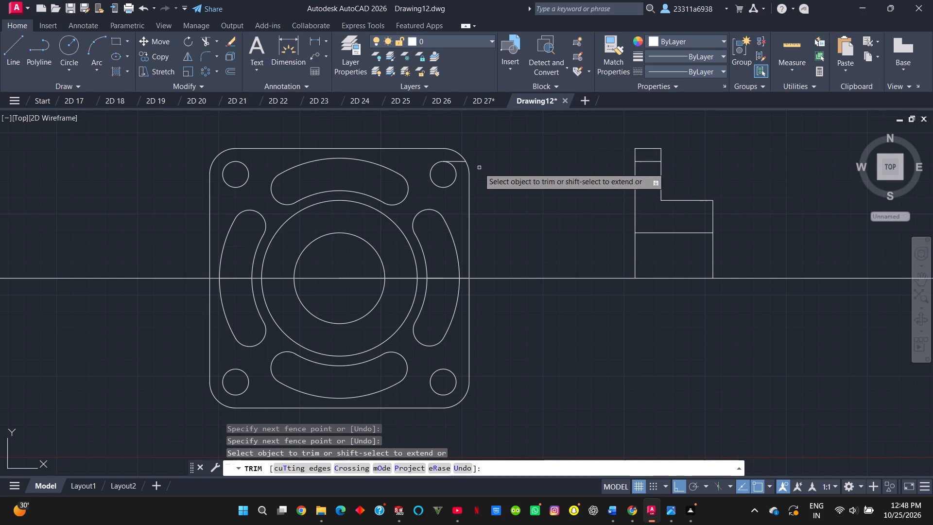
left_click_drag(450, 159, 463, 169)
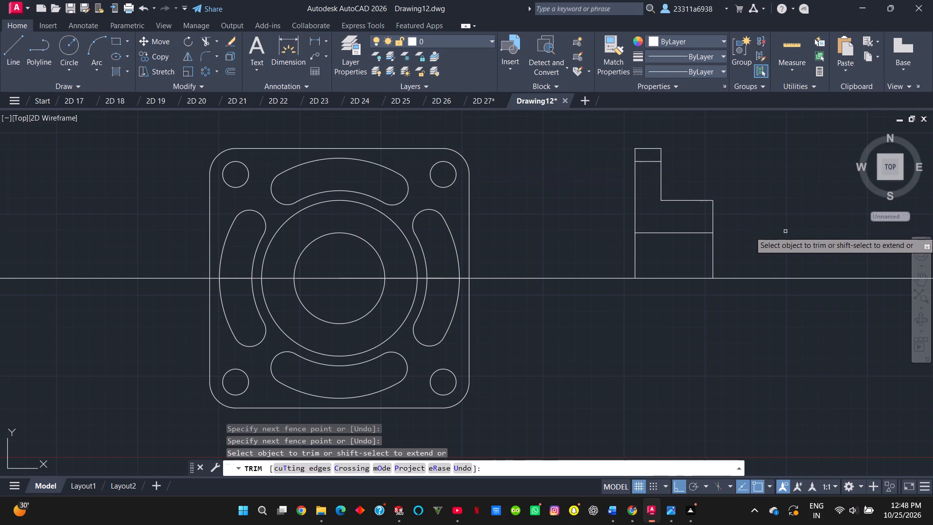
key("Escape")
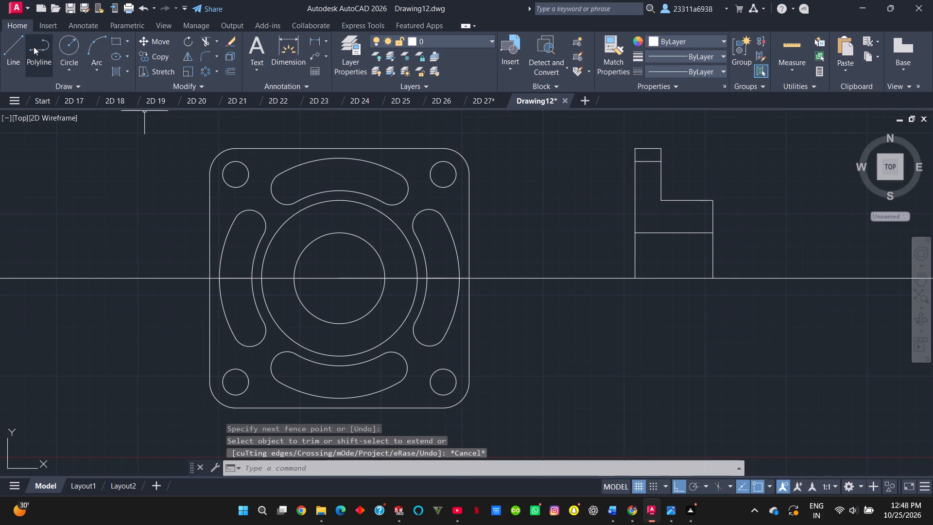
Project a horizontal line from the bottom of the upper-right corner hole through the side view, trimming it to the plate's thickness.
left_click(21, 49)
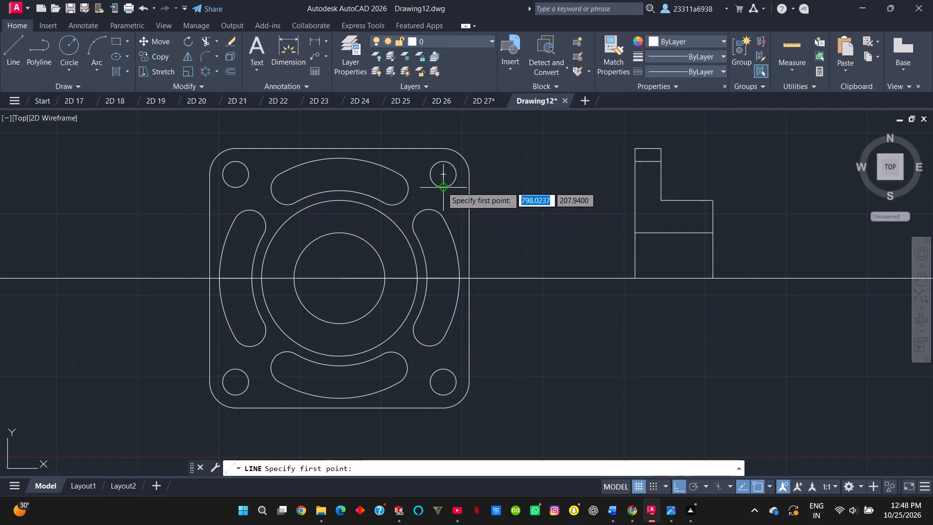
left_click(442, 187)
left_click(806, 186)
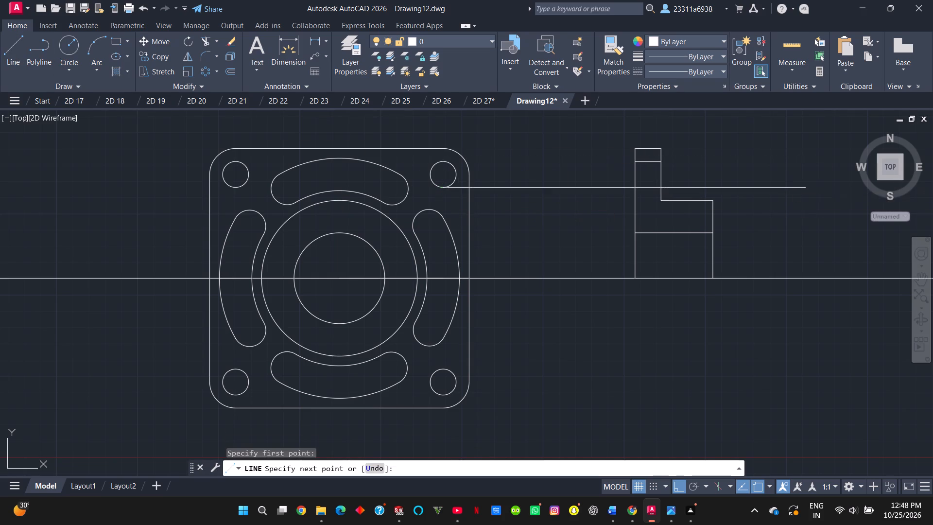
key("Escape")
type("tr")
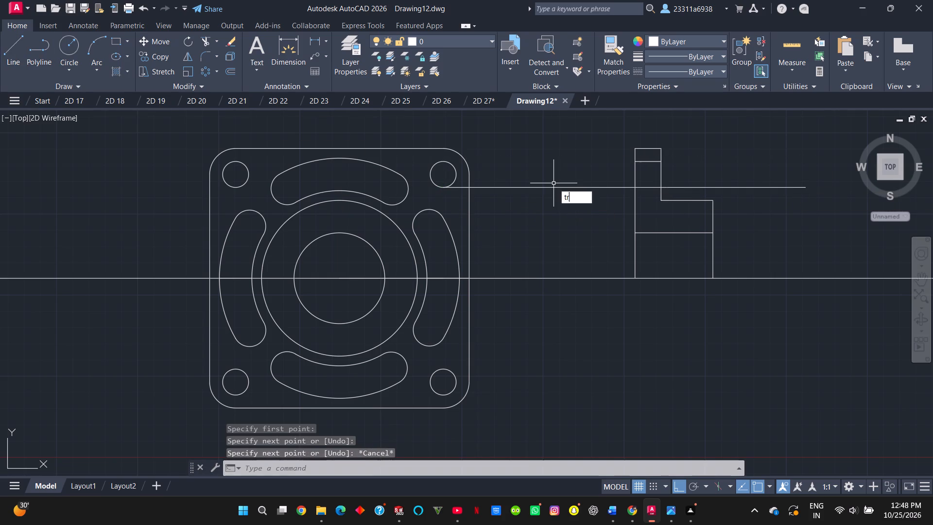
left_click(596, 212)
left_click_drag(747, 185, 754, 201)
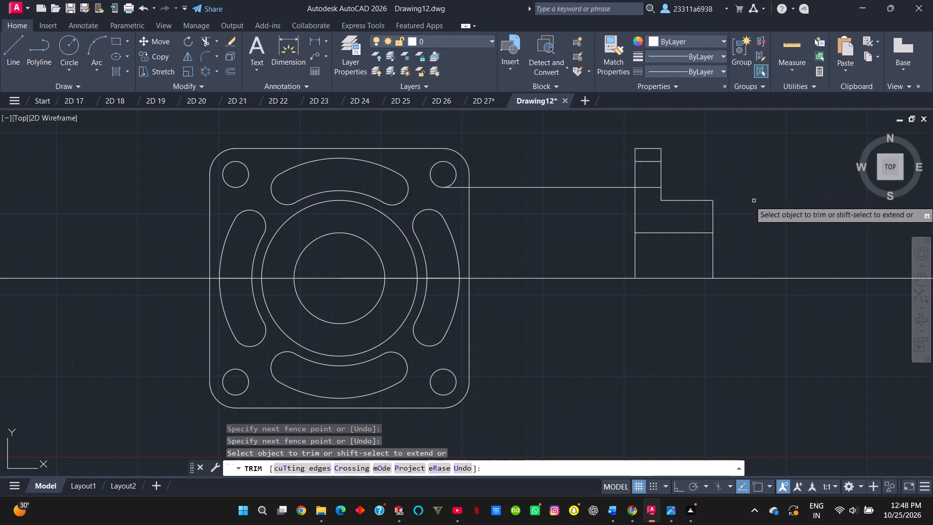
left_click_drag(525, 165, 499, 209)
left_click_drag(461, 183, 452, 194)
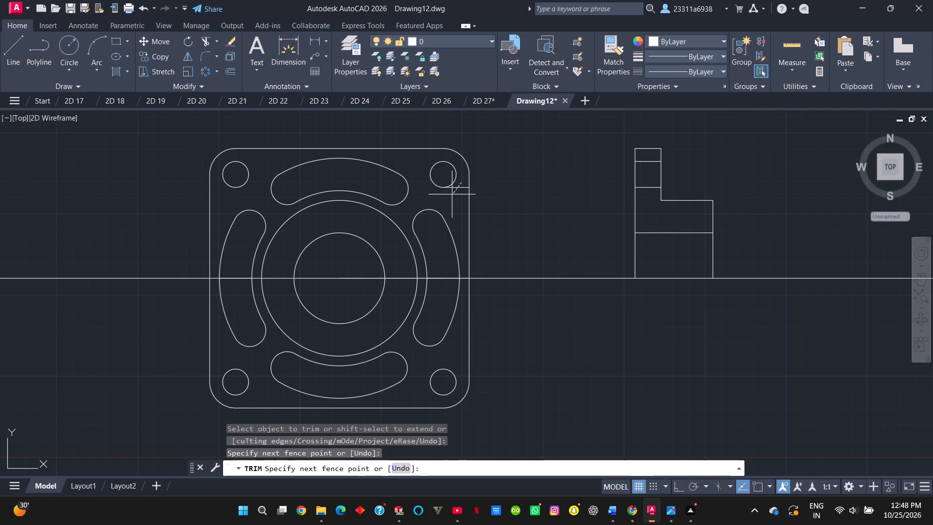
left_click_drag(452, 194, 451, 198)
key("Escape")
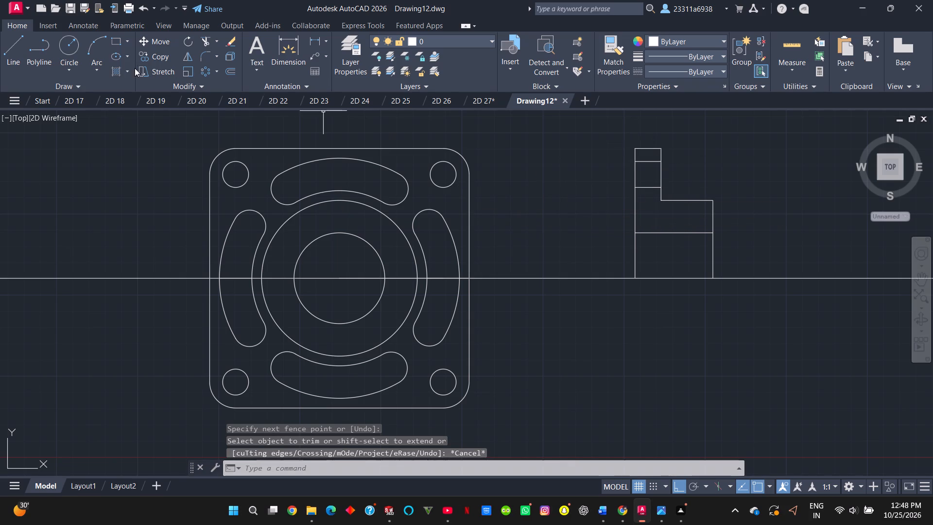
Hatch the side view's cut areas above the hole and from below the hole through the hub with pattern ANSI31.
left_click(114, 69)
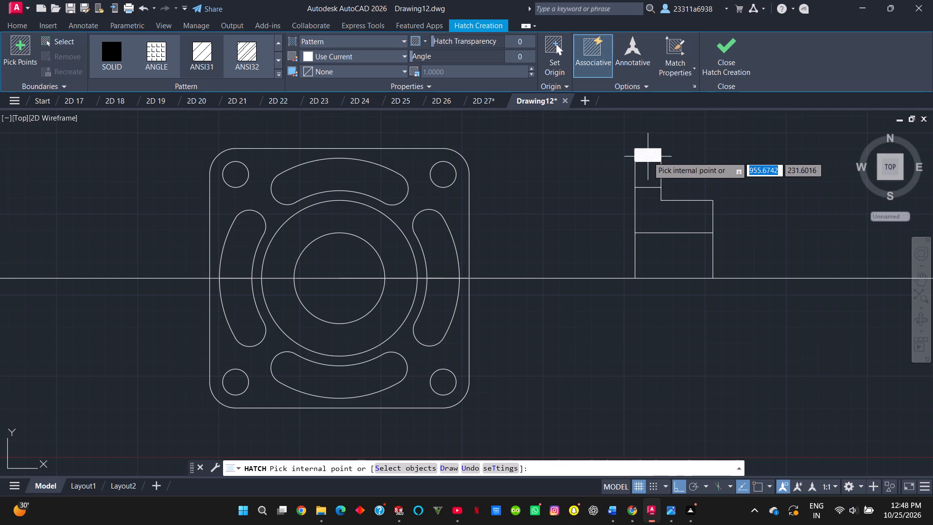
left_click(648, 157)
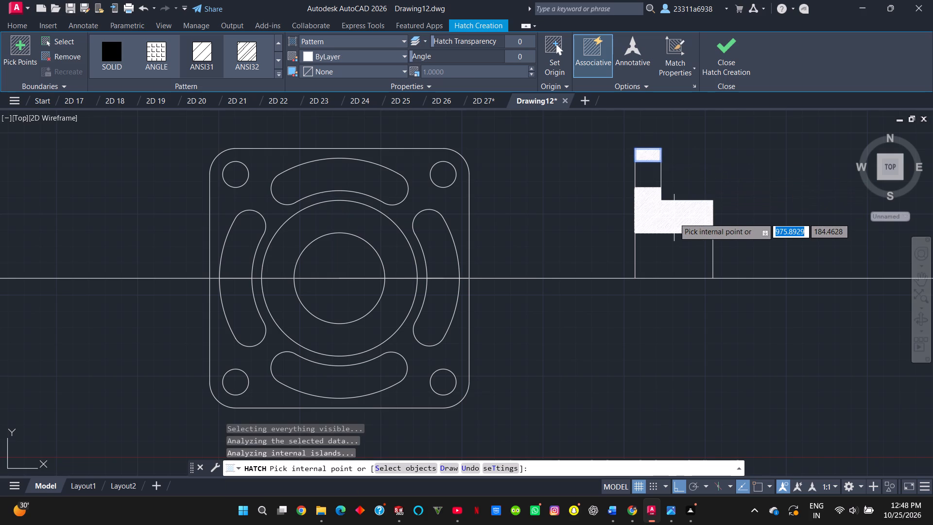
left_click(674, 218)
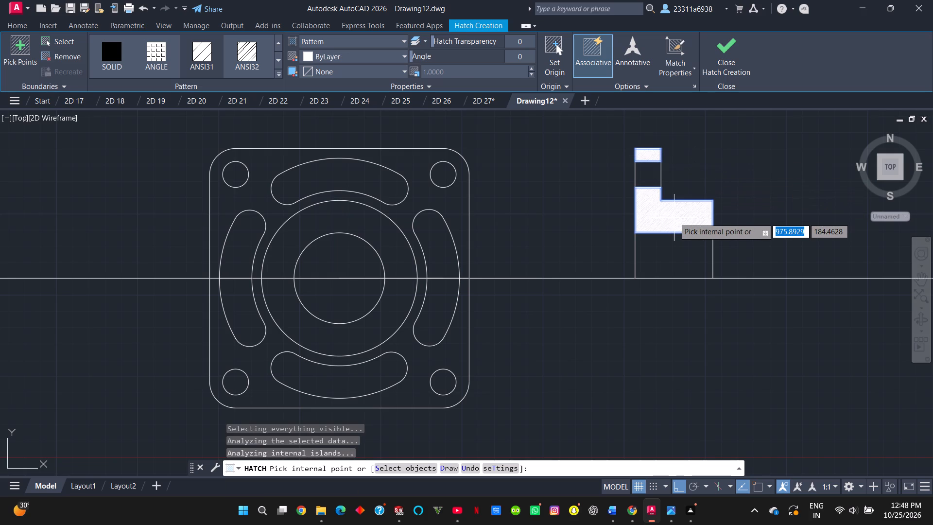
key("Return")
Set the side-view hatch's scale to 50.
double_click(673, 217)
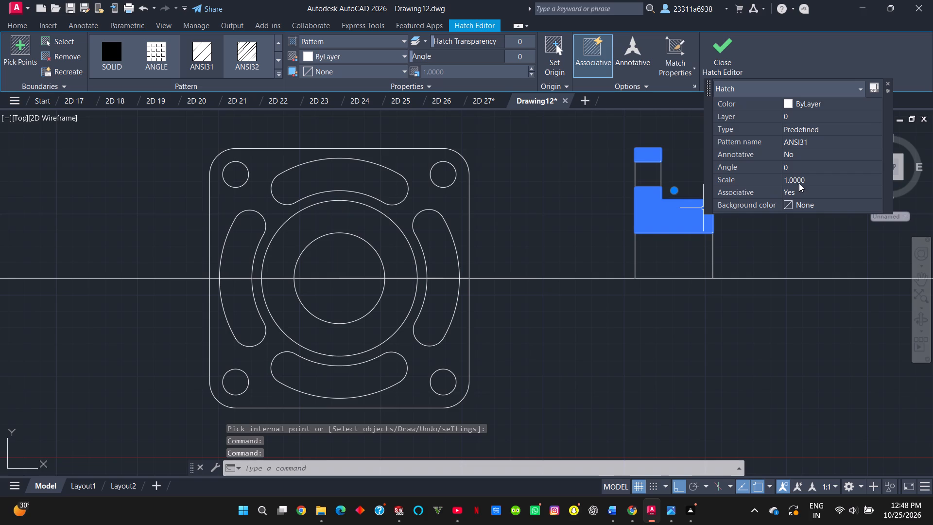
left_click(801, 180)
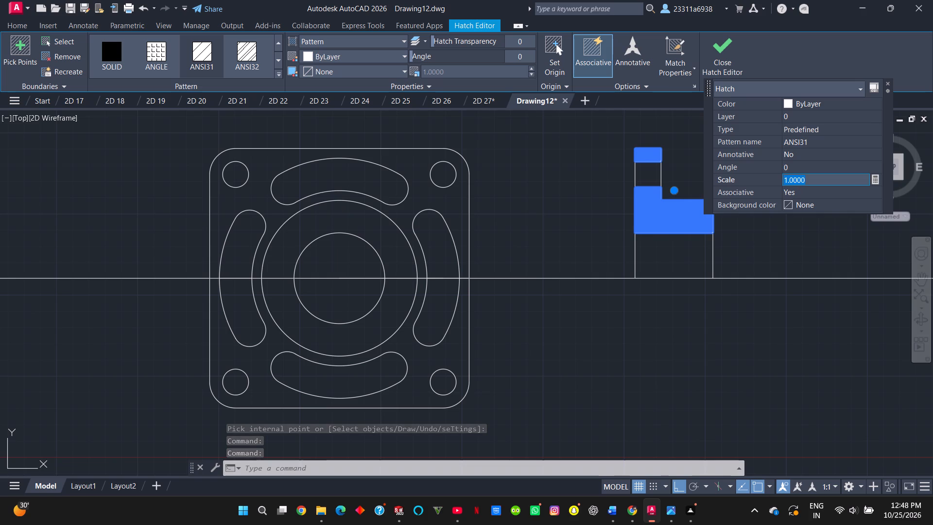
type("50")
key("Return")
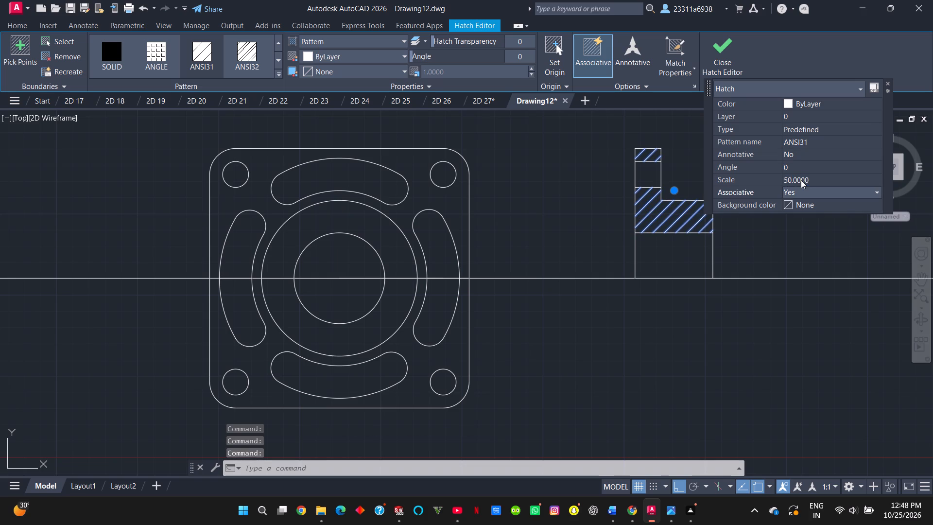
Set the side-view hatch's scale to 25, close its quick properties and deselect it.
left_click(801, 180)
type("25")
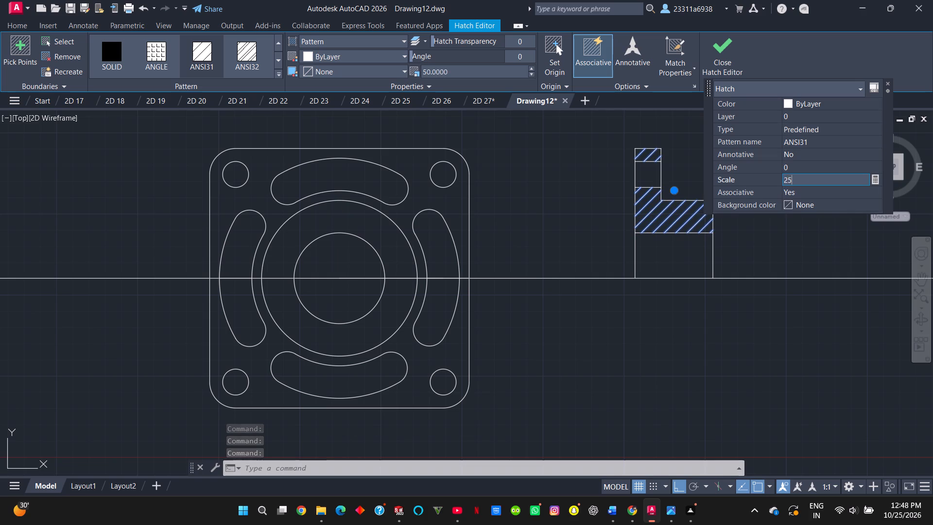
key("Return")
left_click(825, 255)
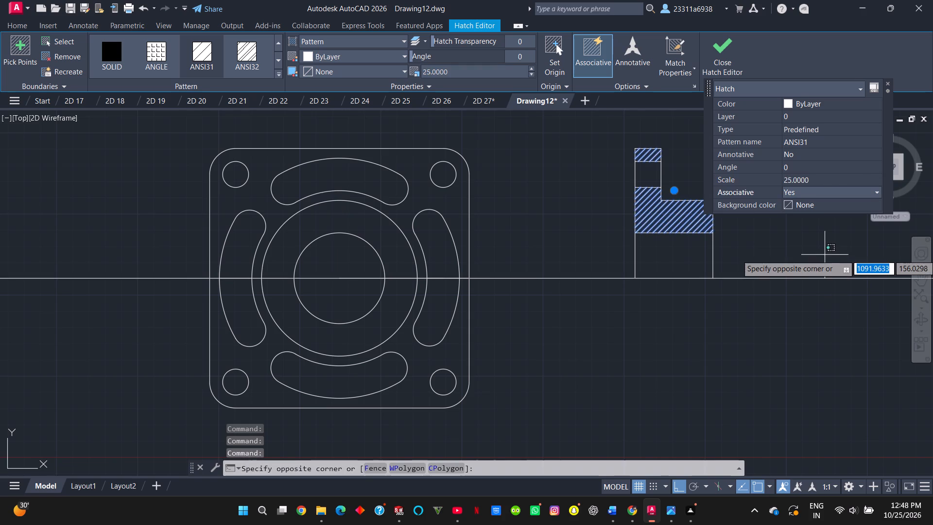
left_click(790, 245)
key("Return")
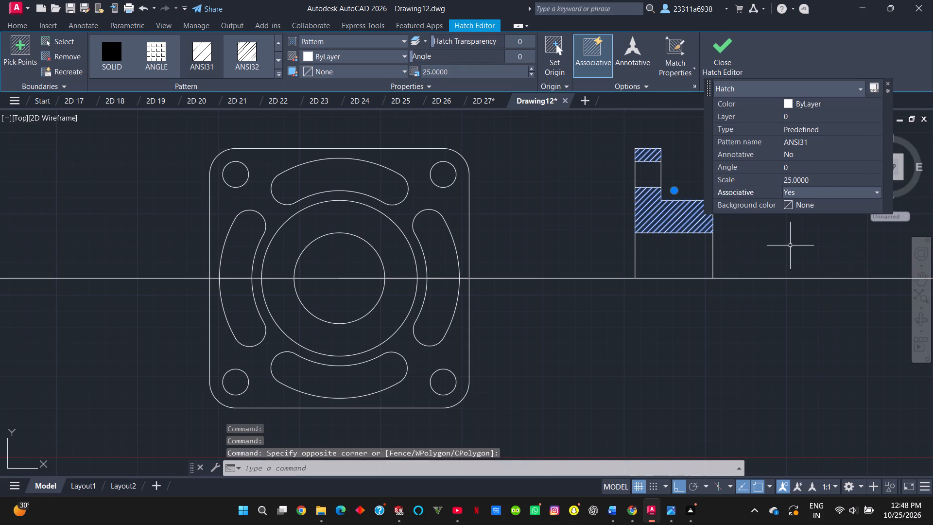
left_click_drag(805, 98, 739, 101)
left_click(739, 101)
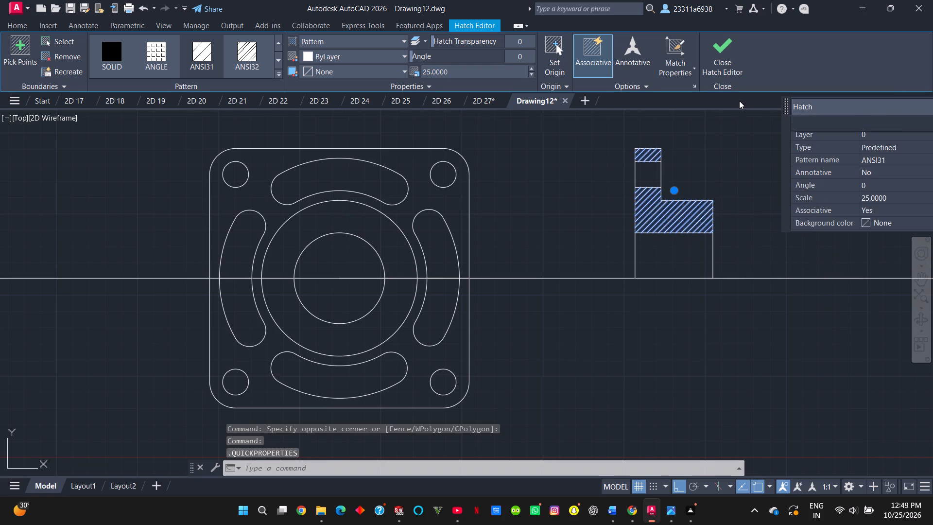
left_click_drag(784, 106, 729, 110)
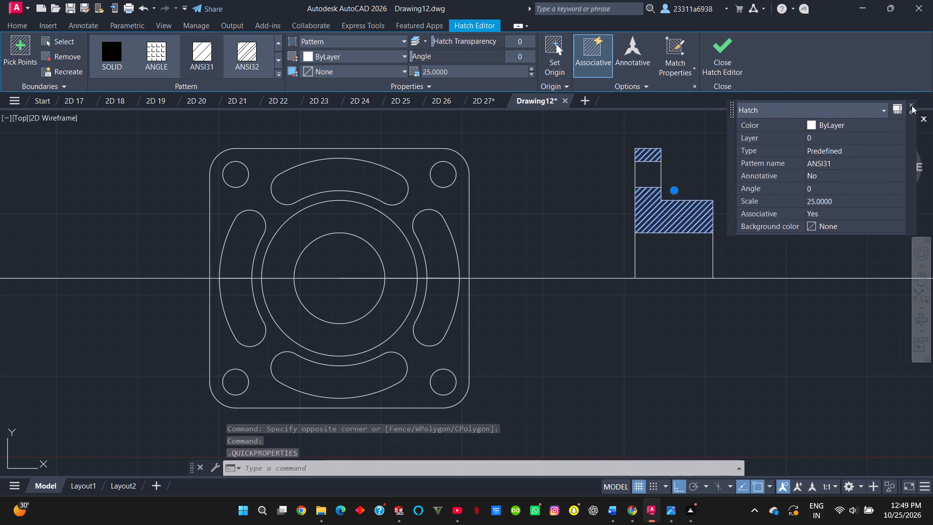
left_click(910, 103)
left_click(799, 212)
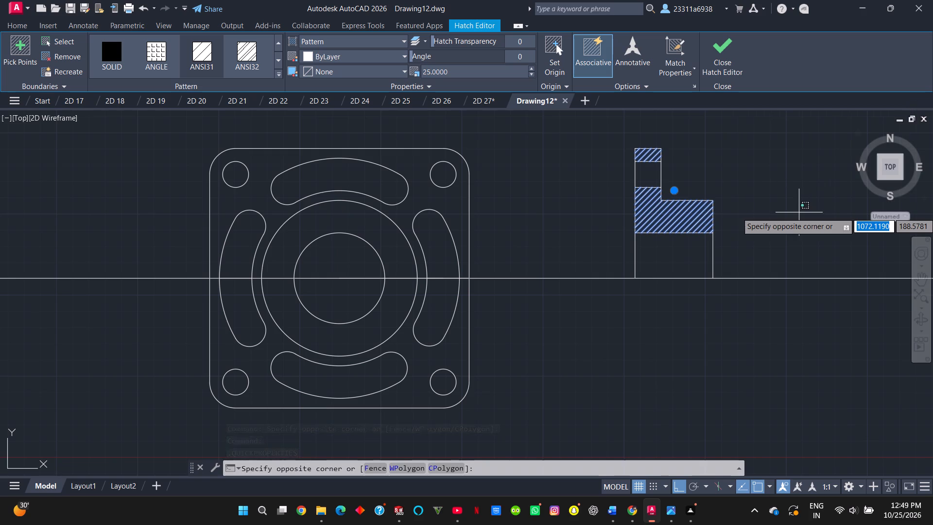
key("Escape")
key("Escape")
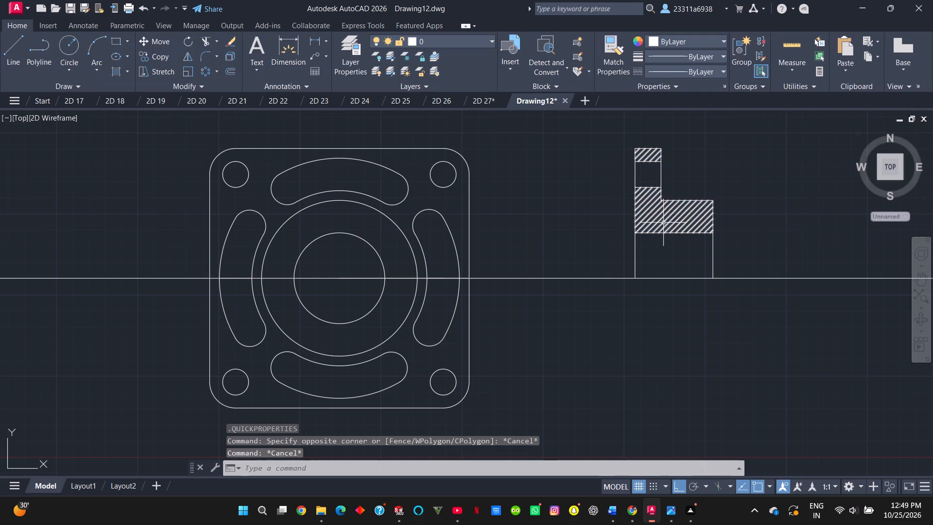
Mirror the hatched upper half of the side view about the horizontal centreline, from its lower-left to lower-right endpoint, keeping the source objects.
left_click(723, 274)
left_click_drag(718, 274, 608, 220)
left_click(734, 273)
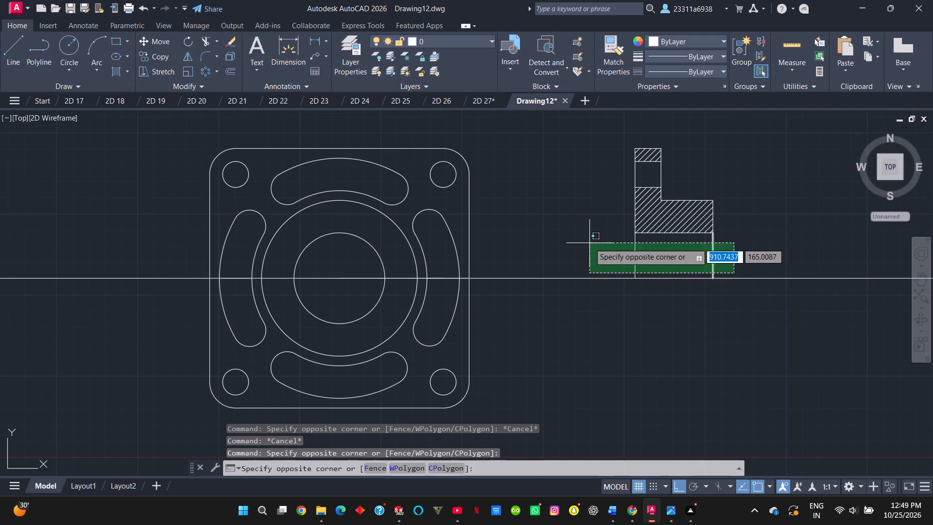
left_click(588, 127)
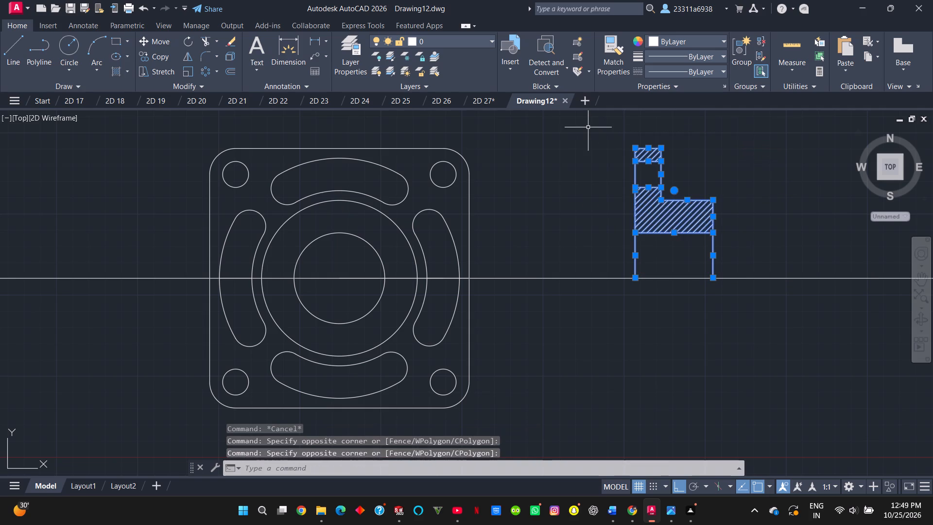
key("m")
key("i")
left_click(477, 279)
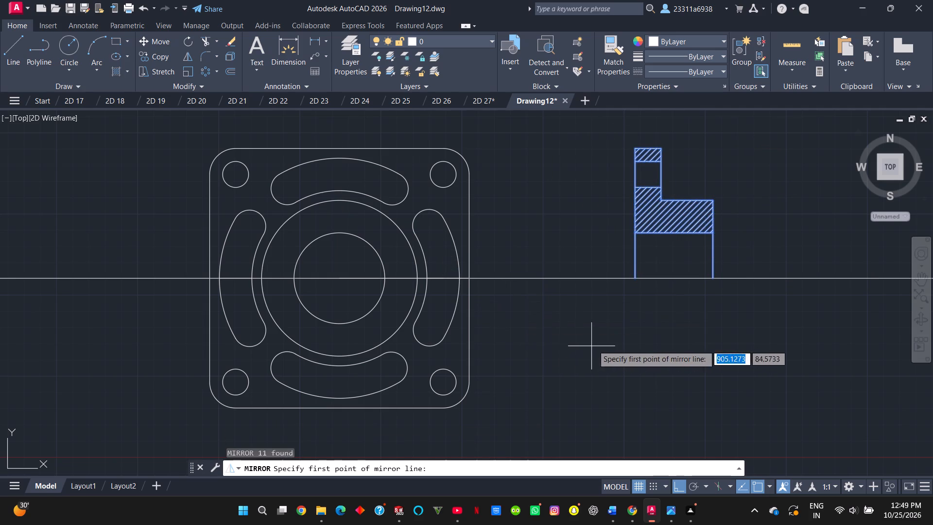
left_click(636, 276)
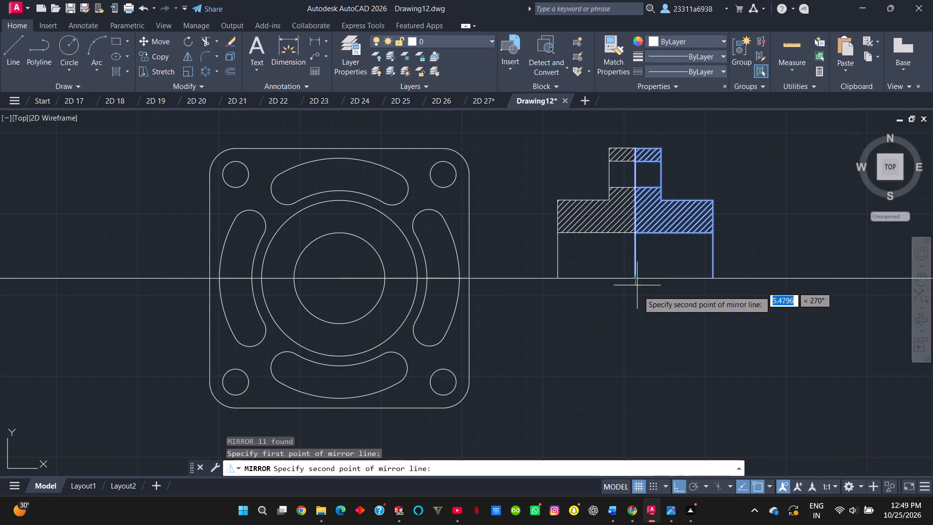
left_click(711, 280)
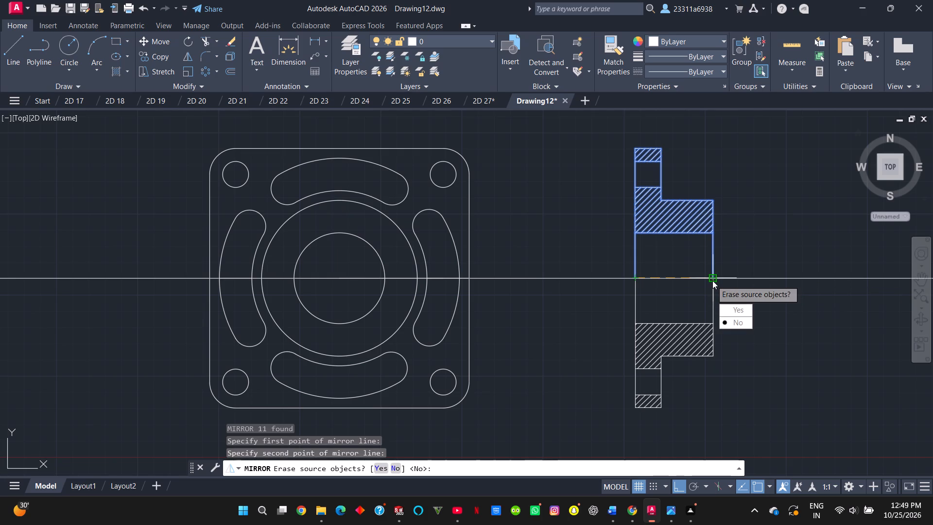
left_click(745, 325)
left_click(760, 329)
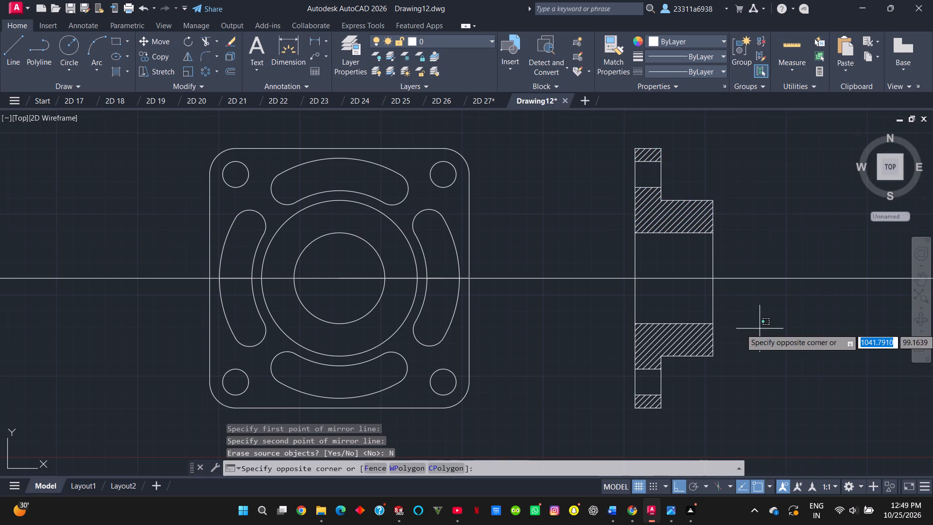
key("Escape")
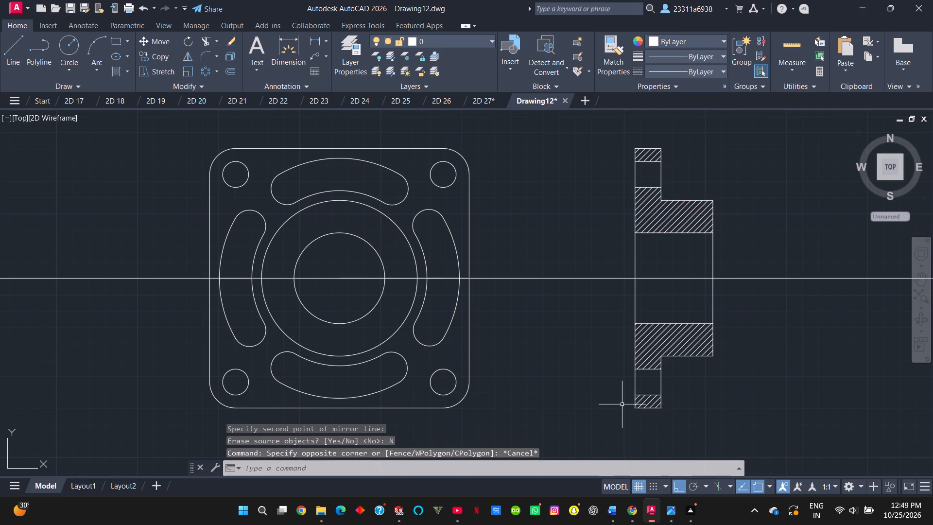
Draw vertical construction rays upward and downward from the centre of the front view's circles.
scroll(622, 403, "down", 1)
scroll(587, 410, "up", 1)
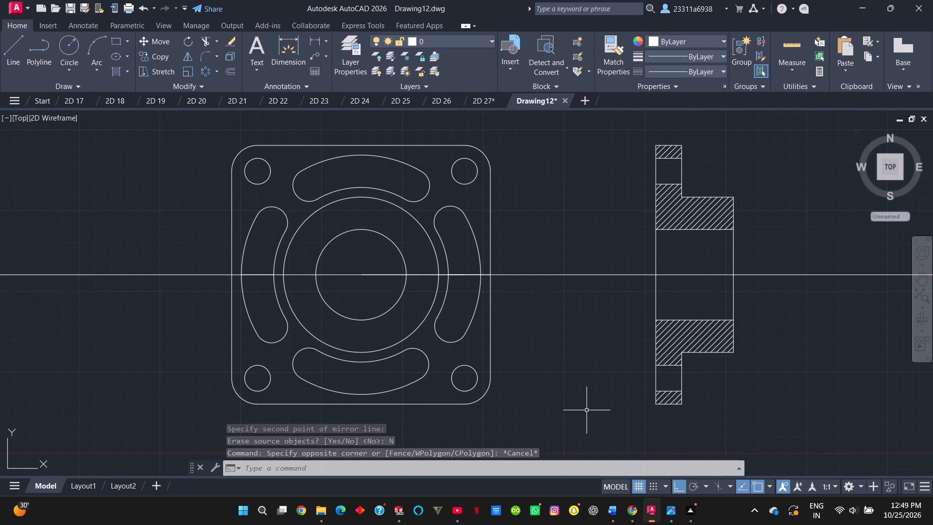
middle_click_drag(587, 410, 664, 372)
scroll(676, 365, "down", 1)
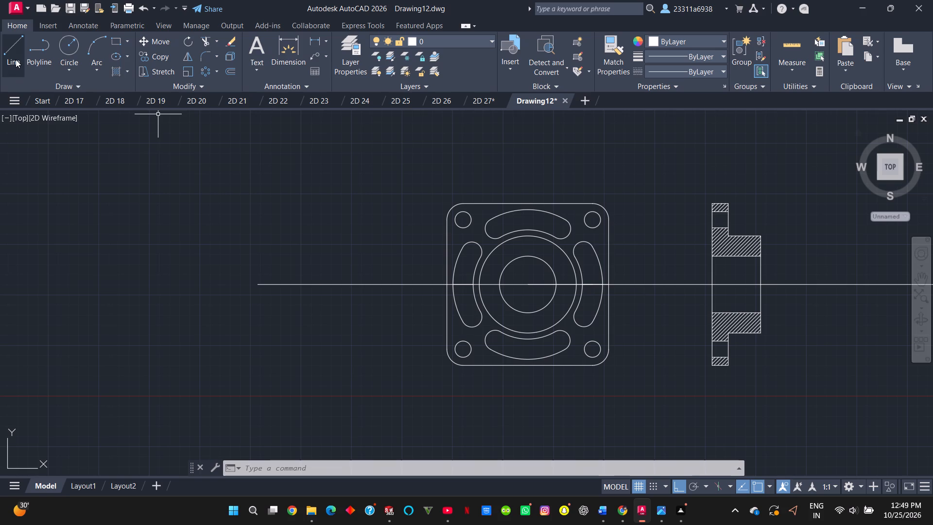
key("c")
key("o")
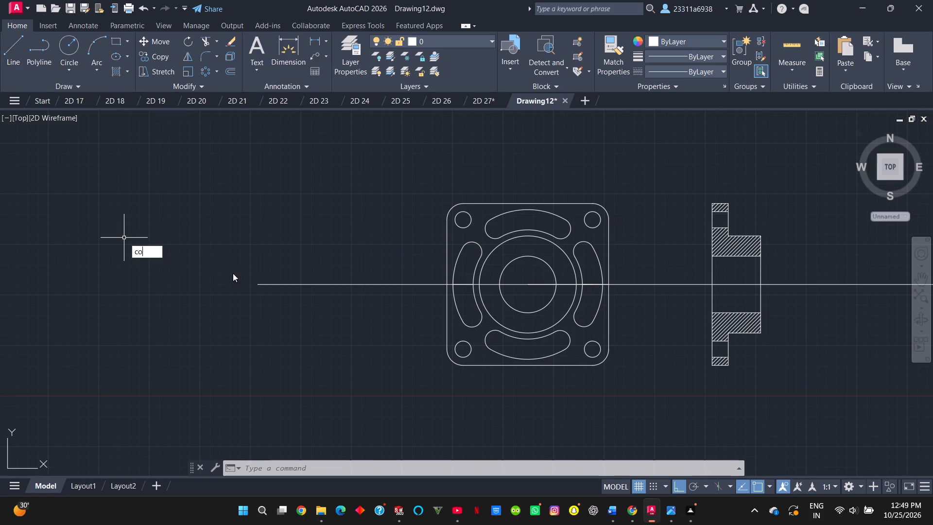
left_click(201, 277)
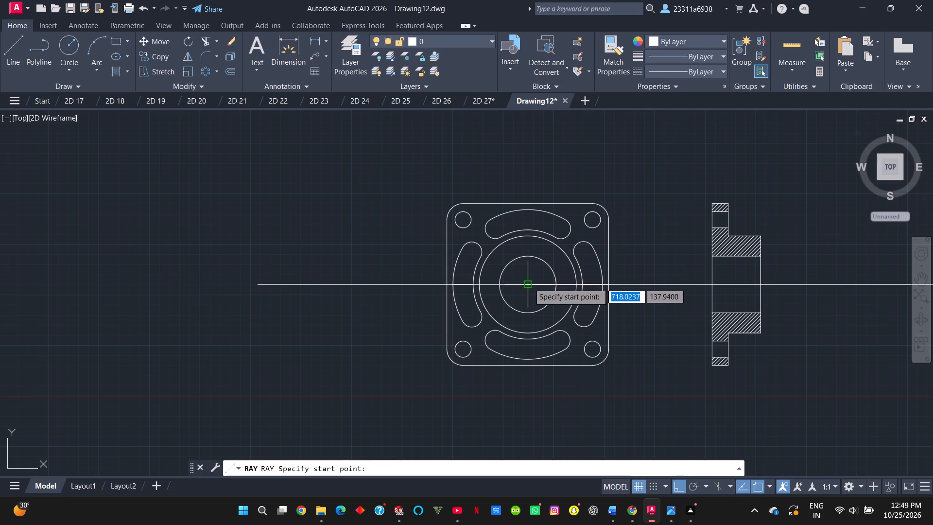
left_click(527, 283)
left_click(527, 166)
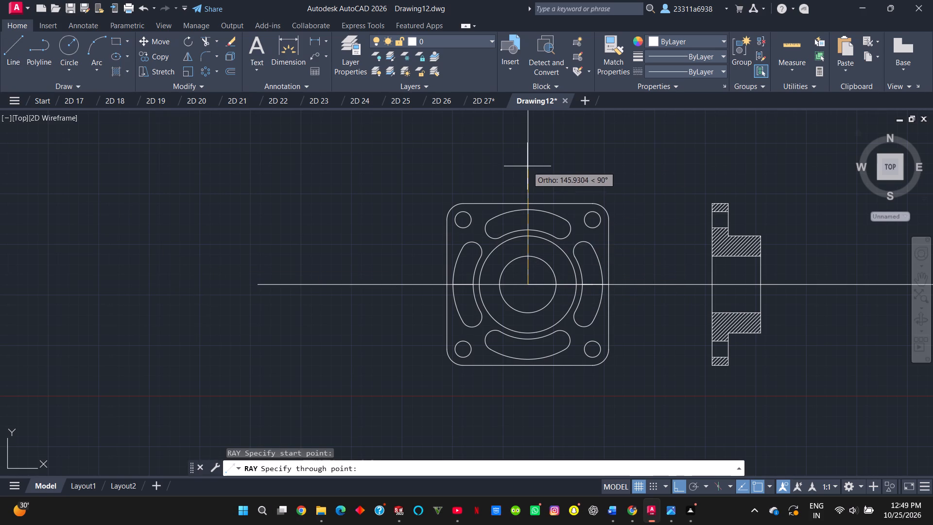
left_click(528, 423)
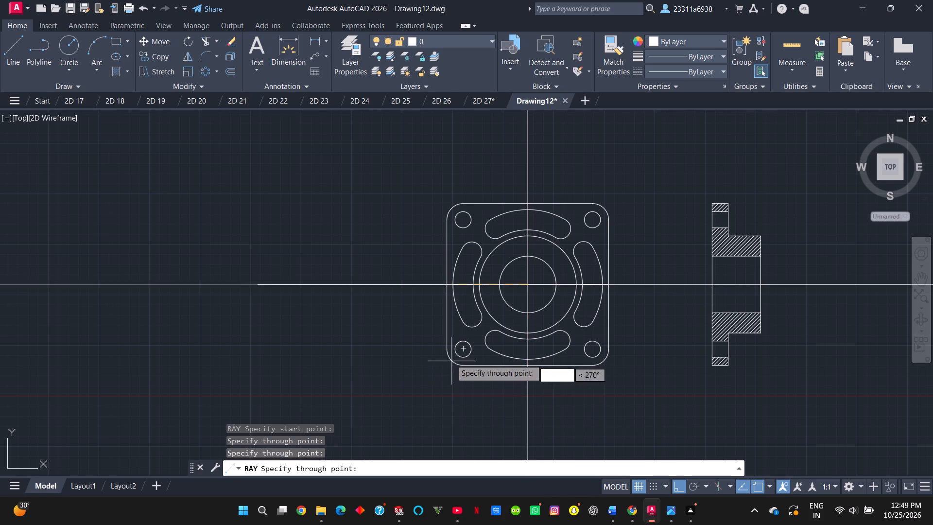
key("Escape")
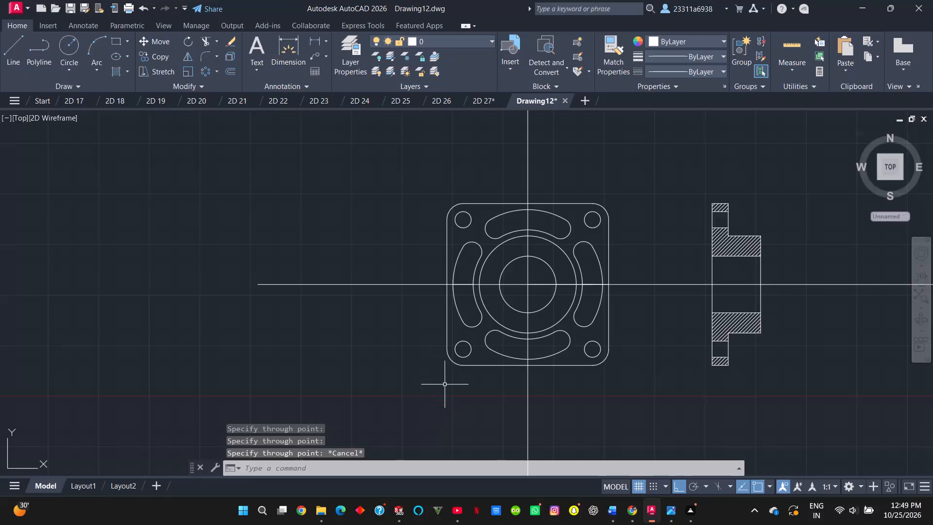
Draw a vertical construction ray from above the front view down through the centres of both left corner holes.
key("c")
left_click(490, 420)
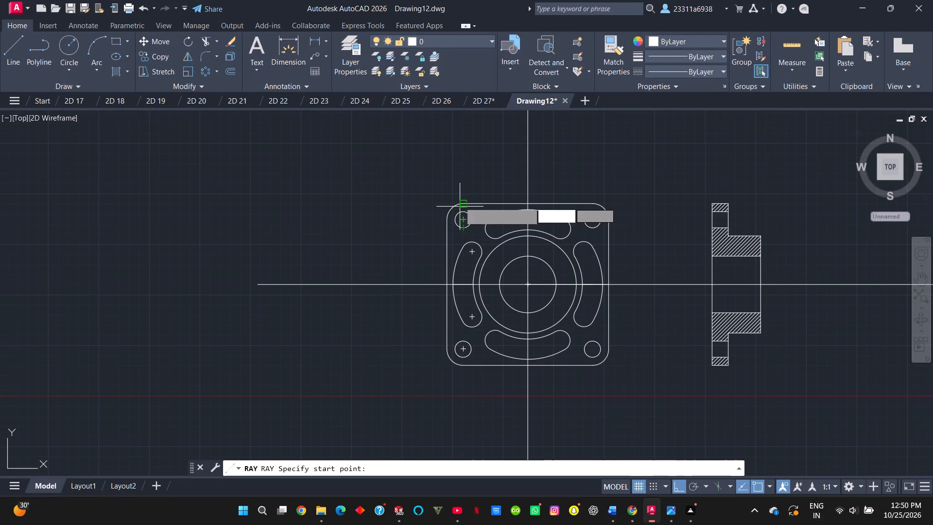
left_click(462, 184)
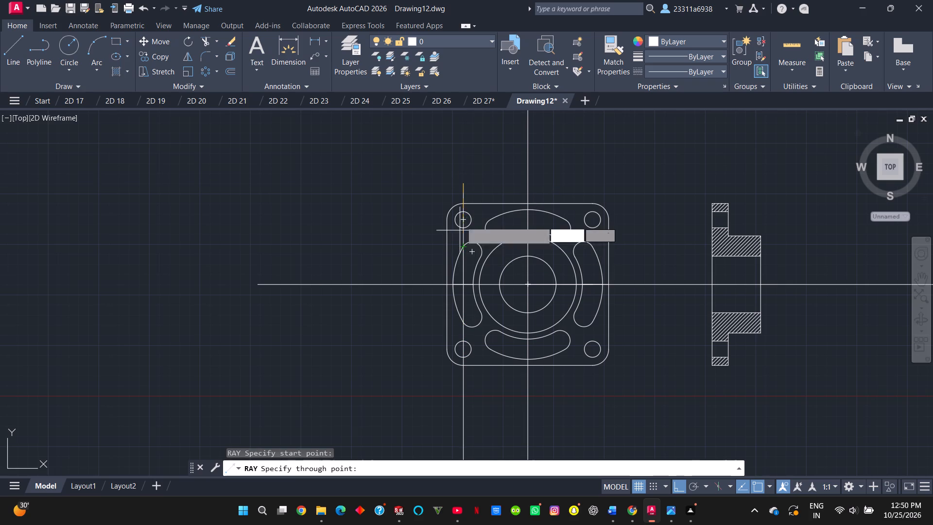
left_click(463, 429)
key("Escape")
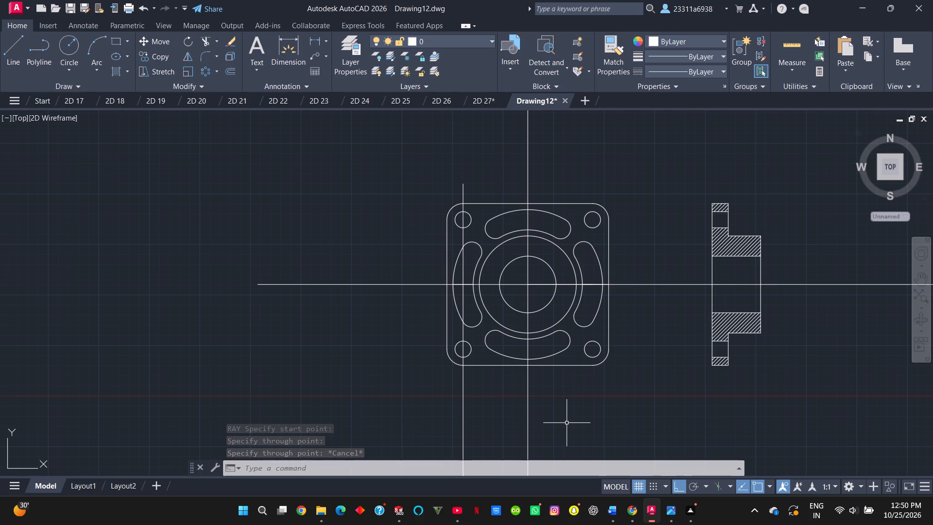
Draw a vertical projection line down from the midpoint of the front view's left edge and stretch it to about 242 long.
left_click(19, 67)
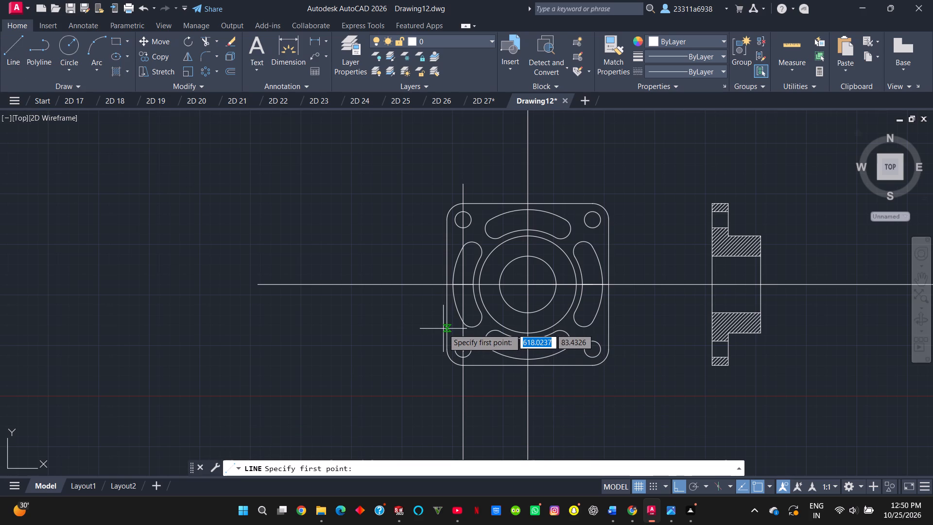
left_click(449, 281)
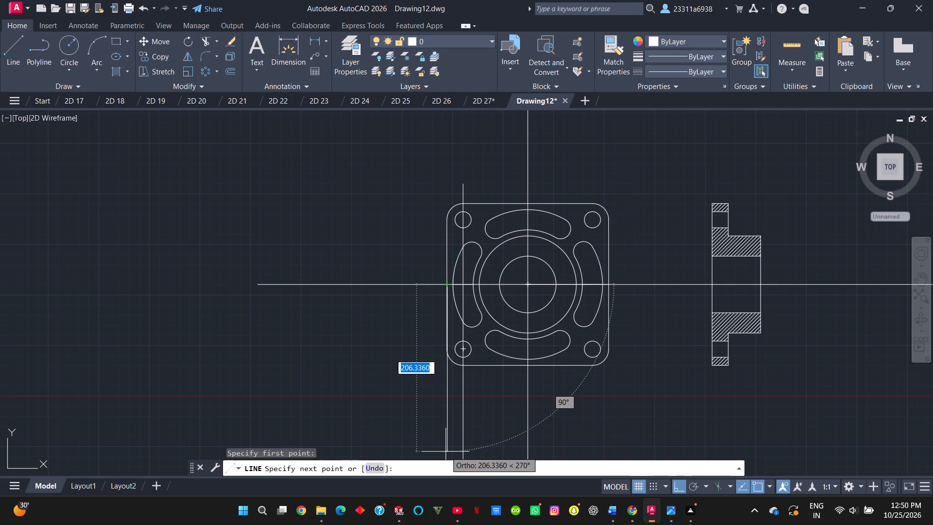
left_click(448, 452)
key("Escape")
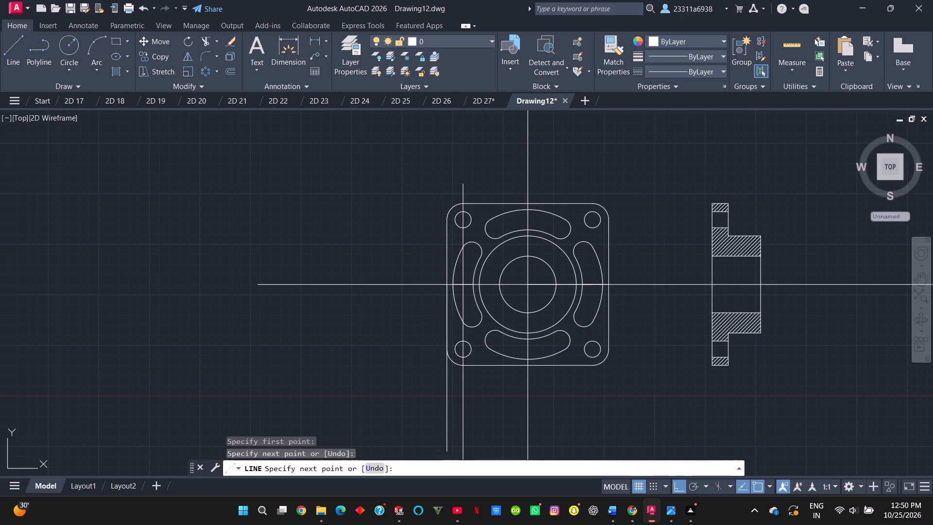
middle_click_drag(462, 444, 482, 408)
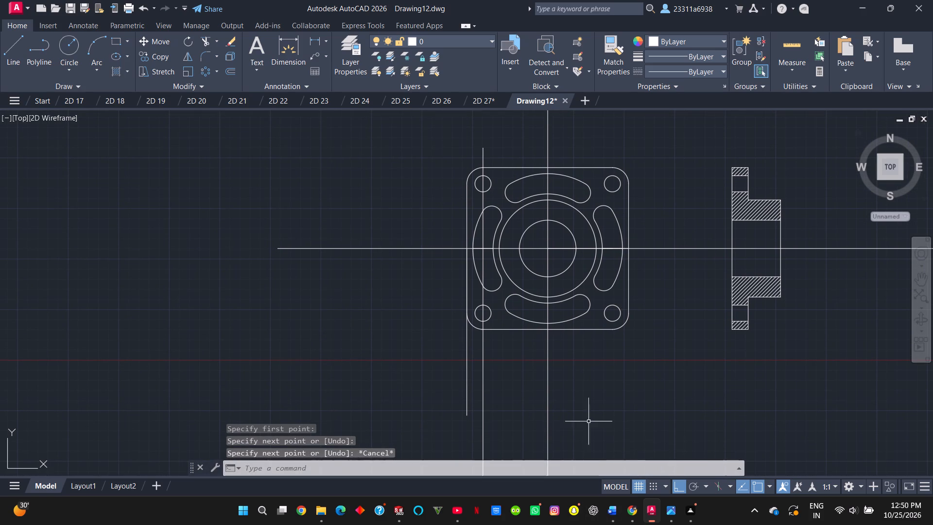
left_click(467, 394)
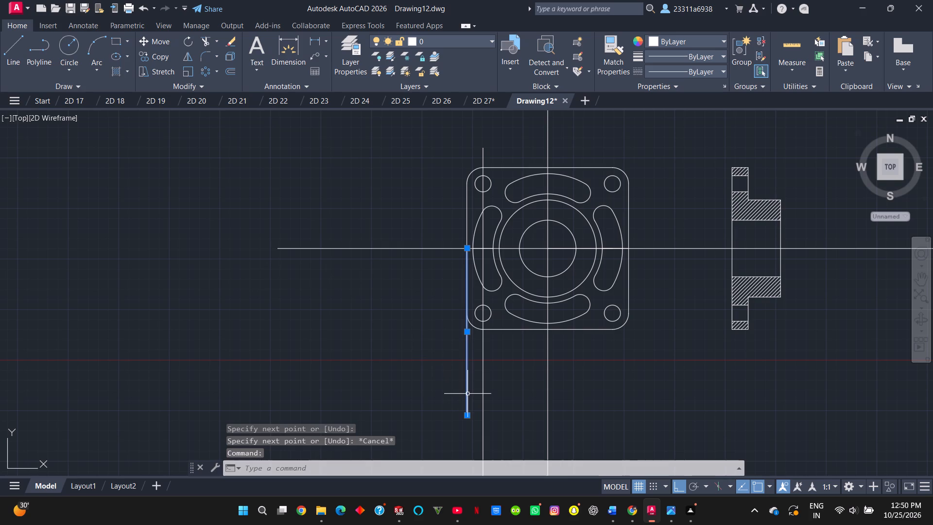
left_click(467, 414)
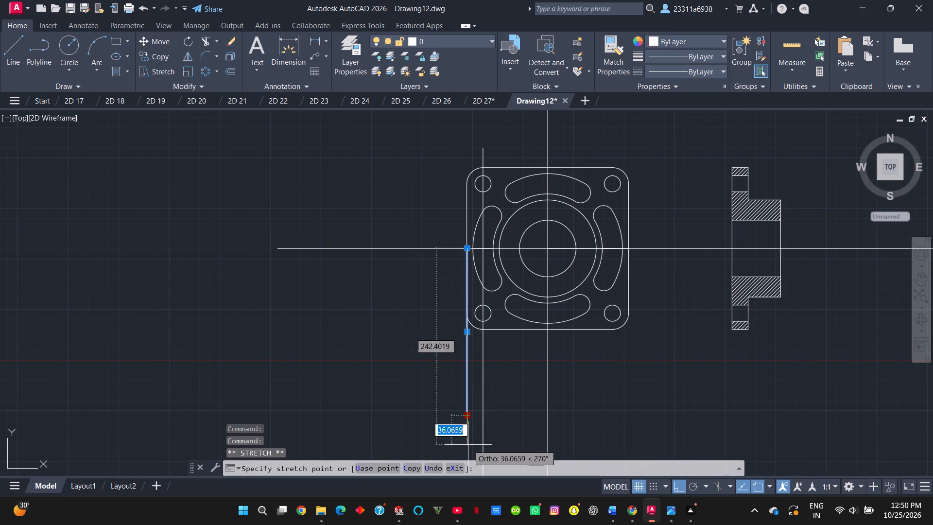
left_click(468, 445)
key("Escape")
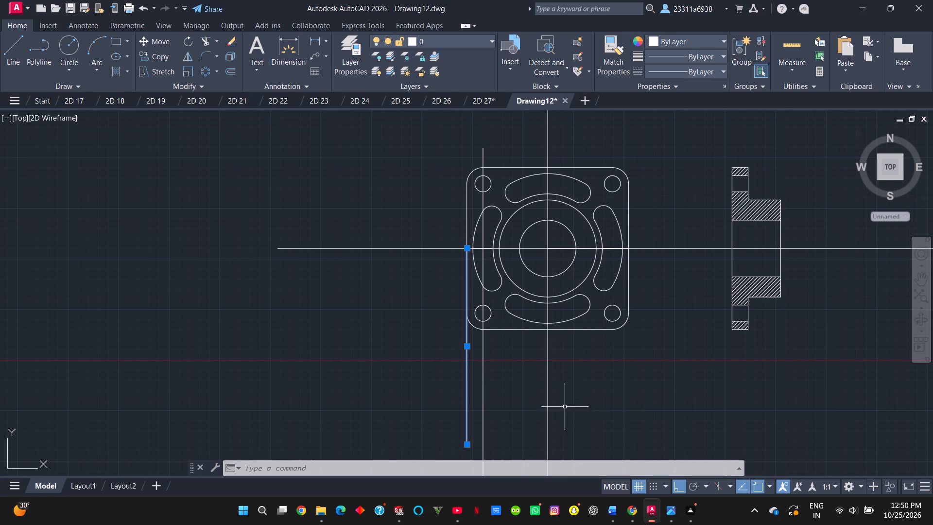
Draw the bottom view's left-half plate outline below the front view, from the left projection line to the vertical centreline, 25 deep.
left_click(17, 40)
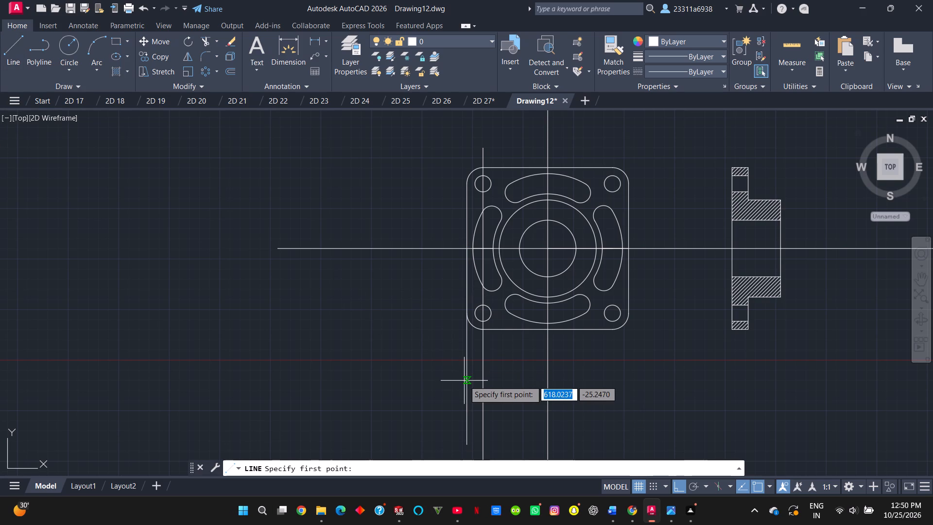
double_click(465, 373)
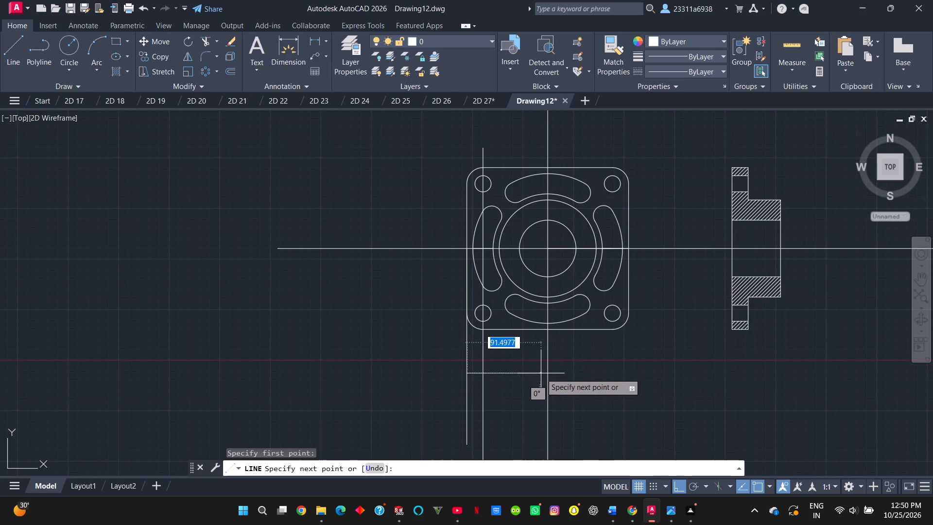
left_click(546, 373)
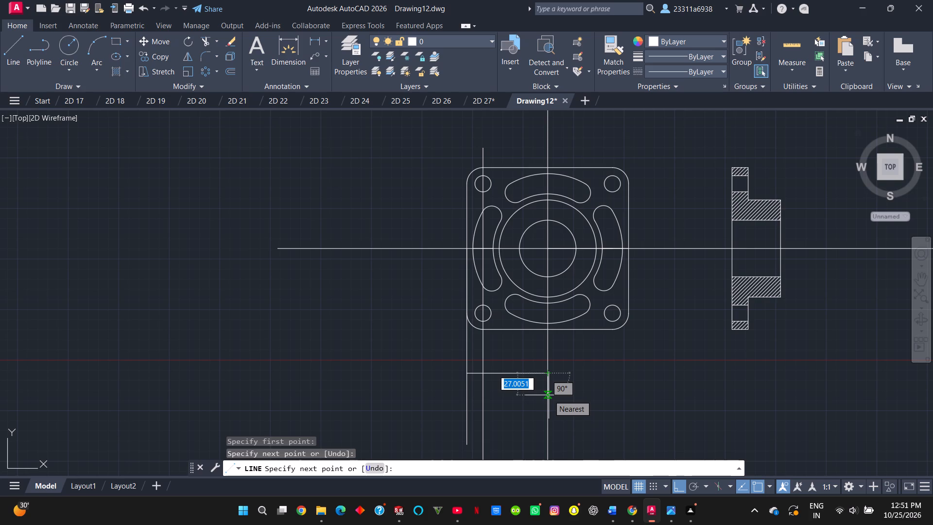
type("25")
key("Return")
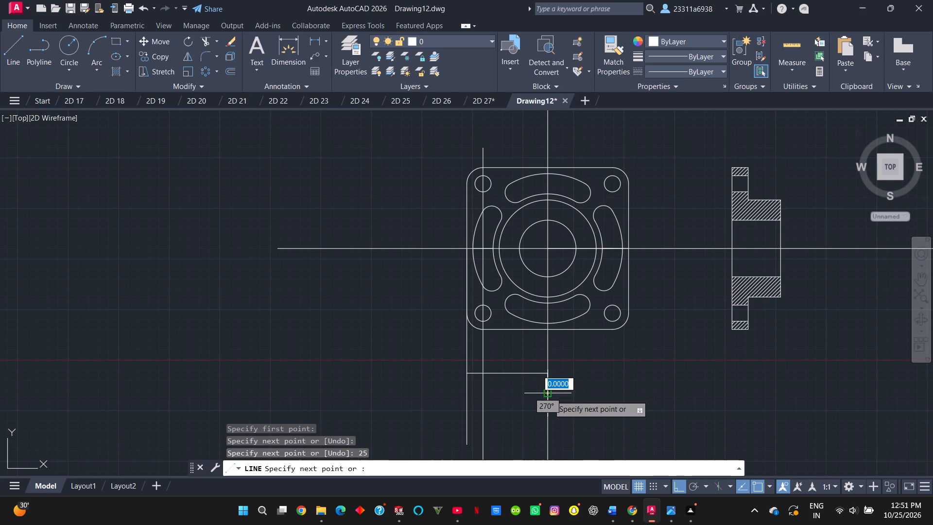
left_click(465, 392)
scroll(489, 387, "up", 1)
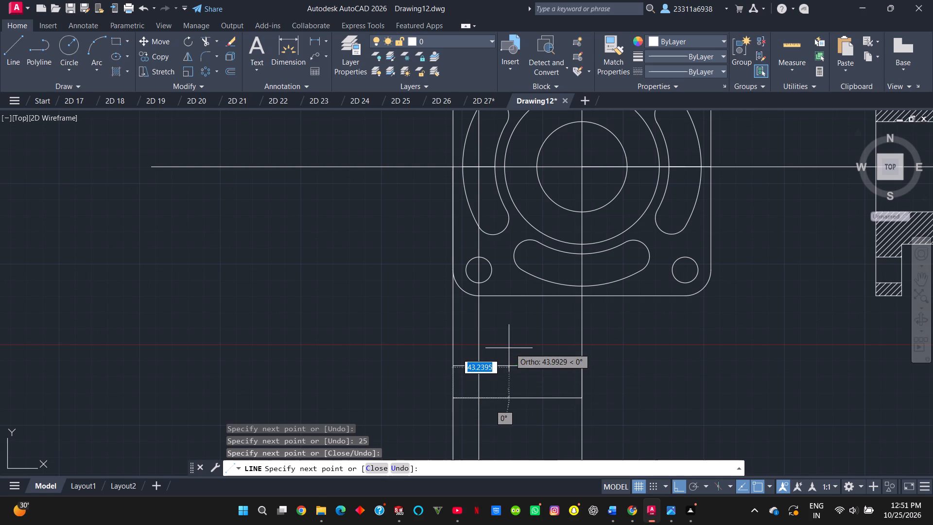
key("Escape")
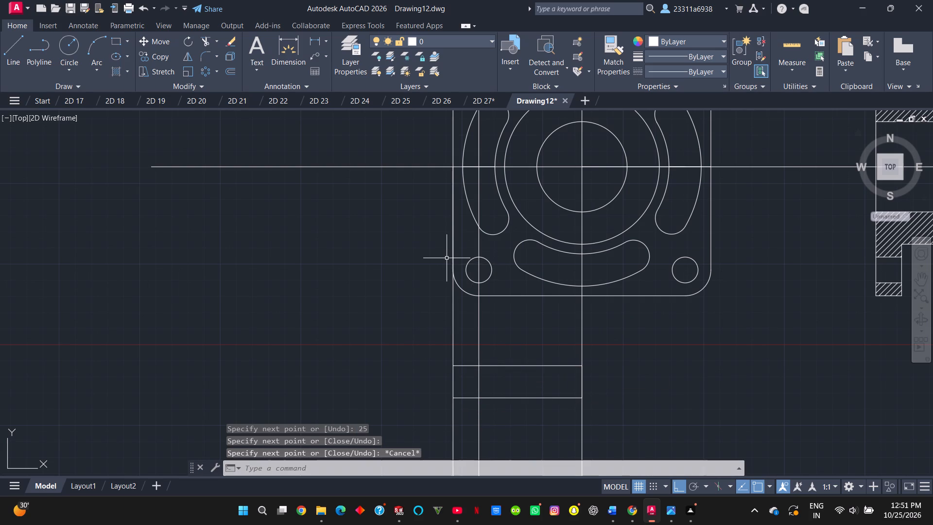
Project a vertical construction ray down from the left quadrant of the lower-left corner hole through the bottom view's plate outline.
key("c")
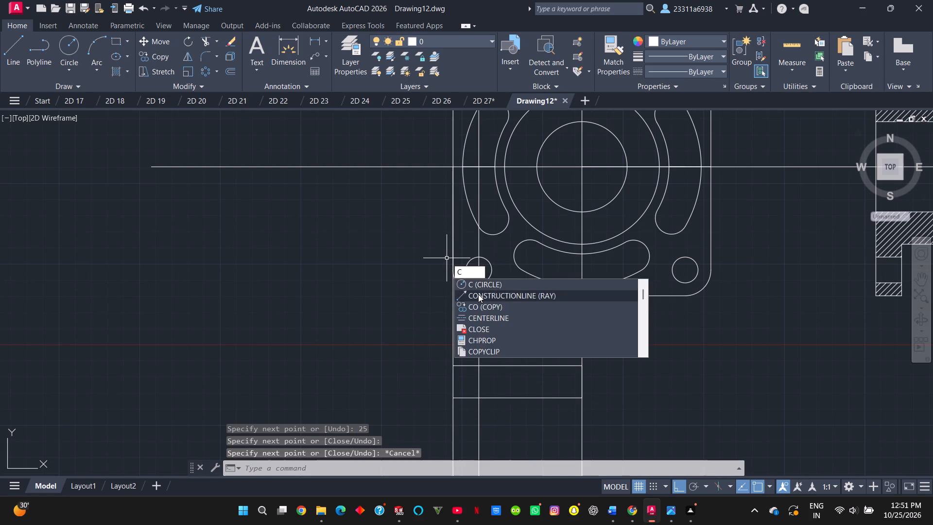
left_click(478, 294)
left_click(470, 267)
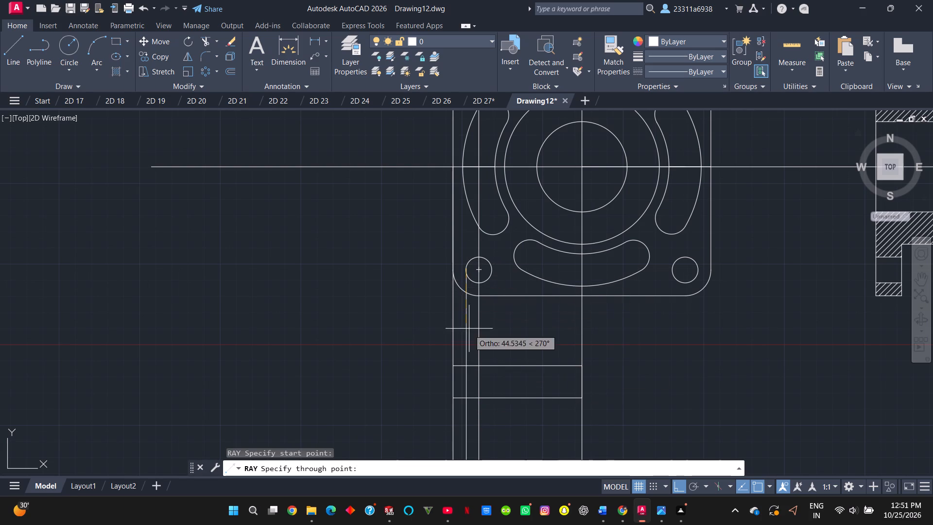
left_click(464, 400)
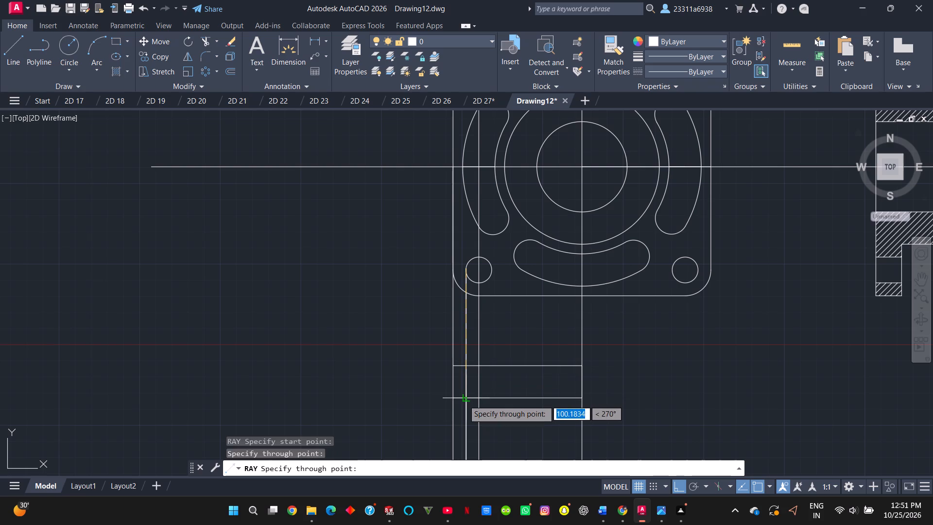
key("Escape")
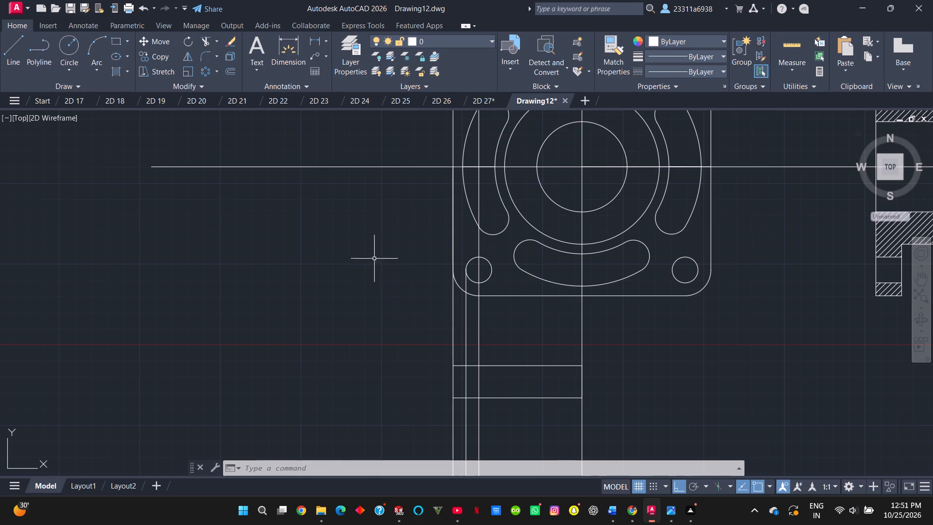
Project vertical lines down through the bottom view's outline from the lower-left hole's right quadrant and the central bore's left quadrant.
left_click(12, 52)
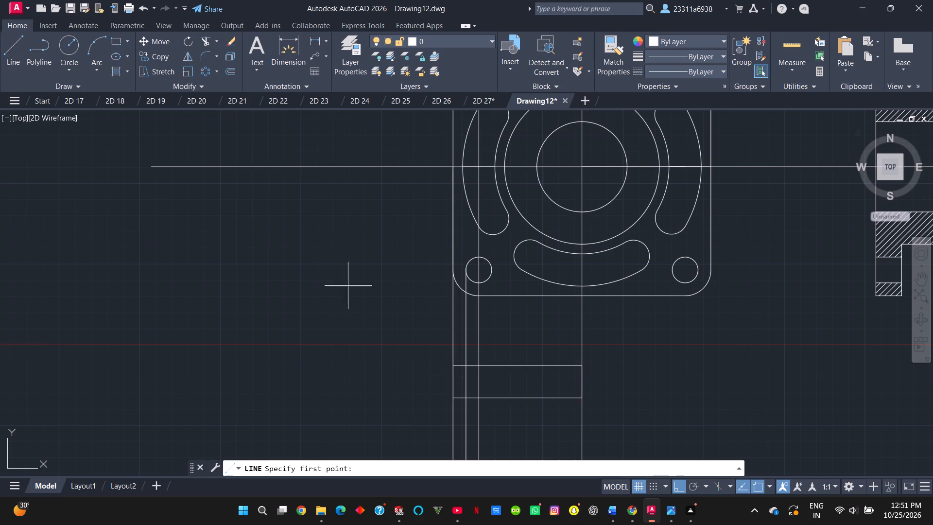
left_click(491, 272)
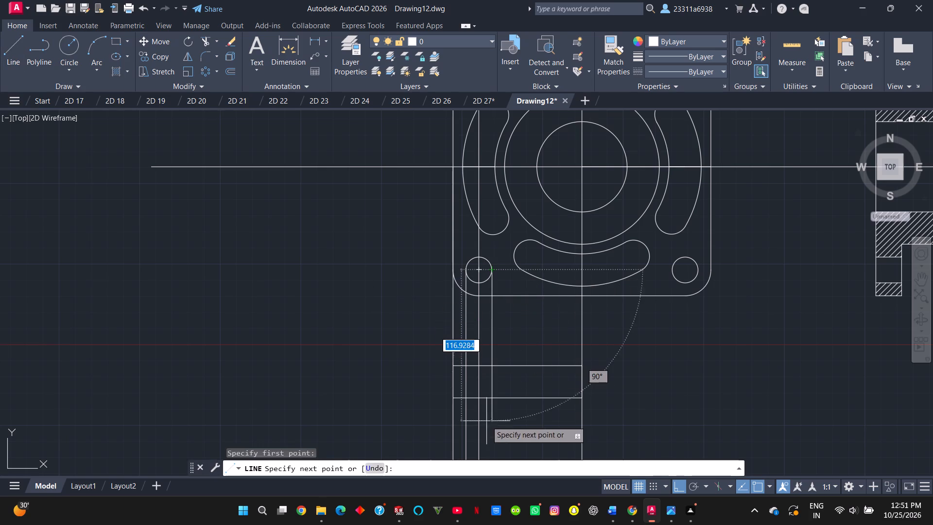
left_click(491, 436)
key("Escape")
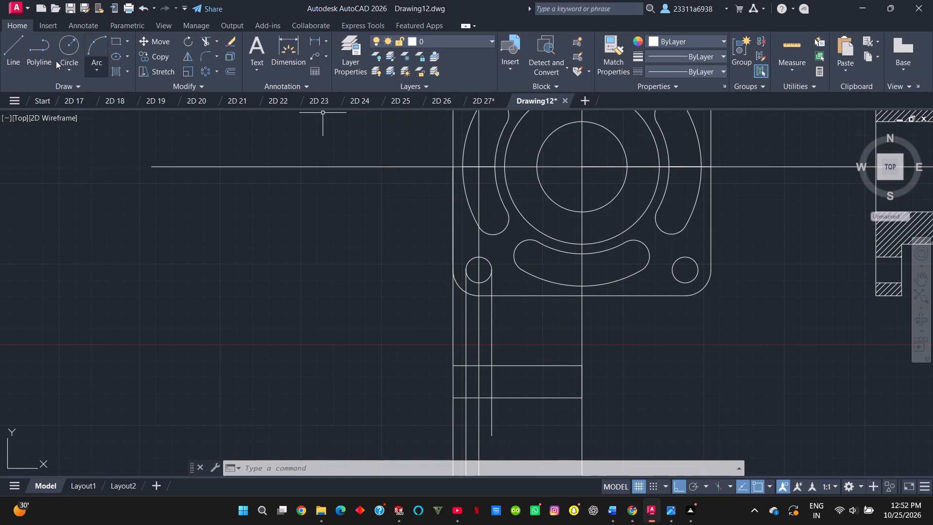
left_click(13, 43)
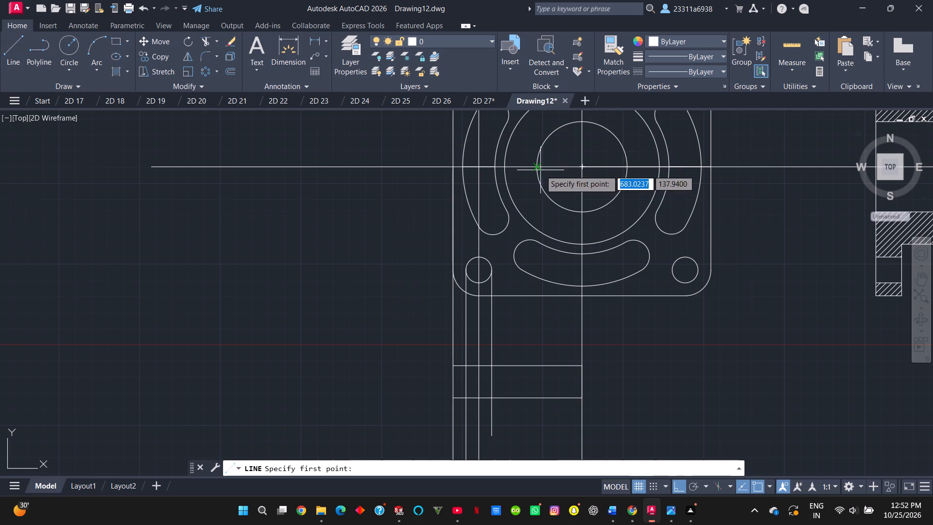
left_click(536, 169)
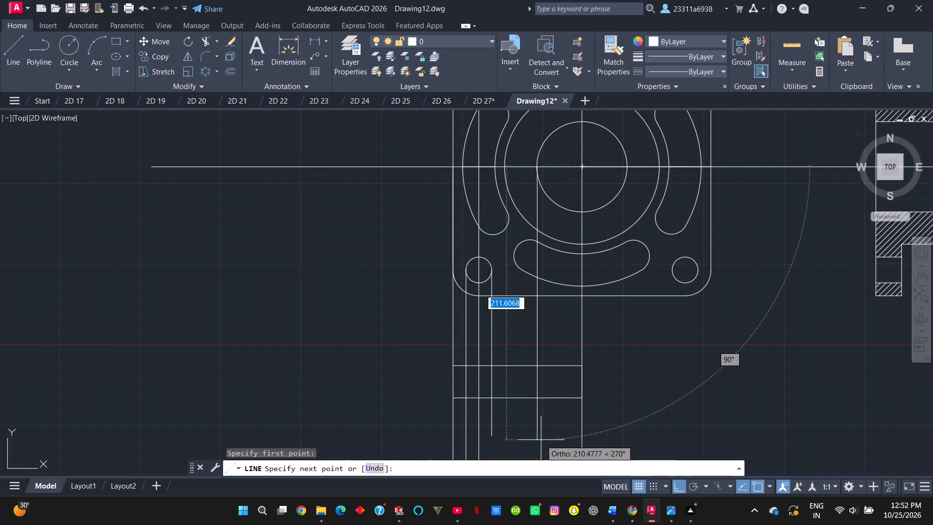
left_click(541, 440)
key("Escape")
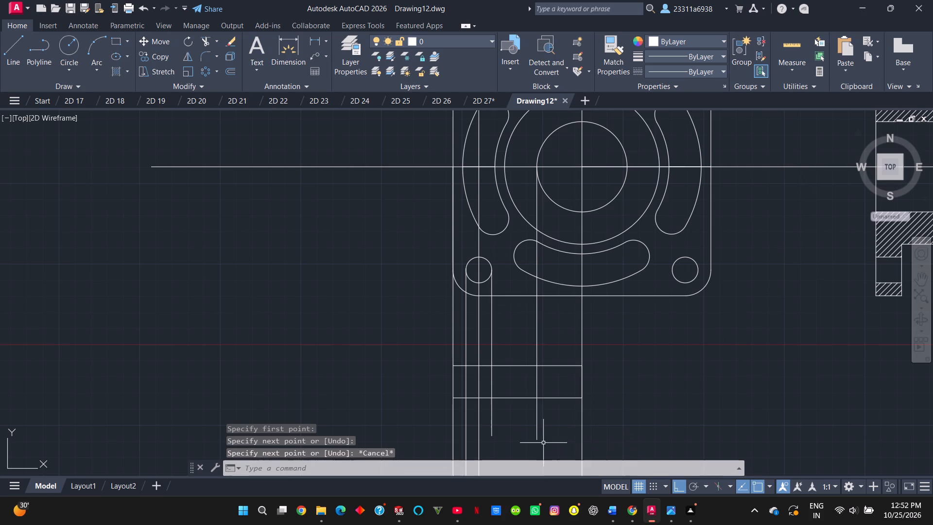
Trace the bottom view's left edge, both hole edges, hole centreline and bore edge with connected lines within the 25-deep plate outline.
scroll(515, 435, "up", 1)
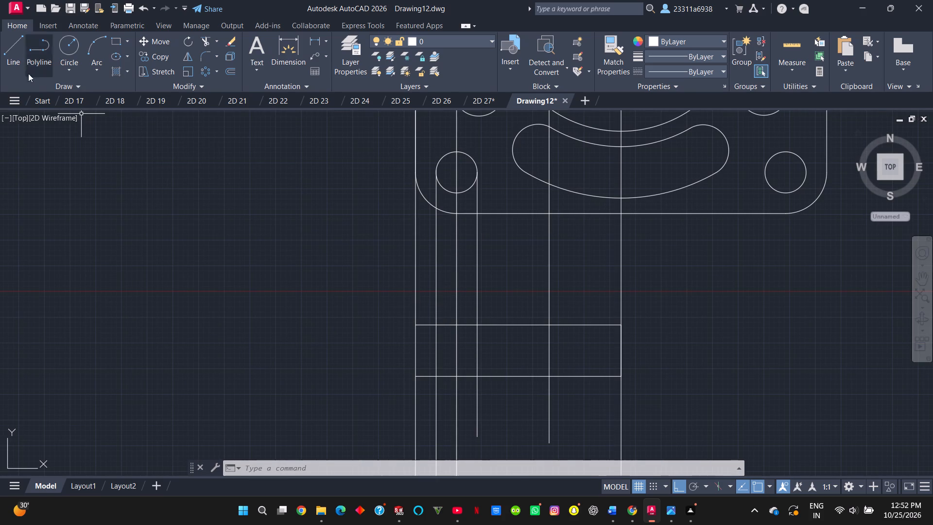
left_click(9, 42)
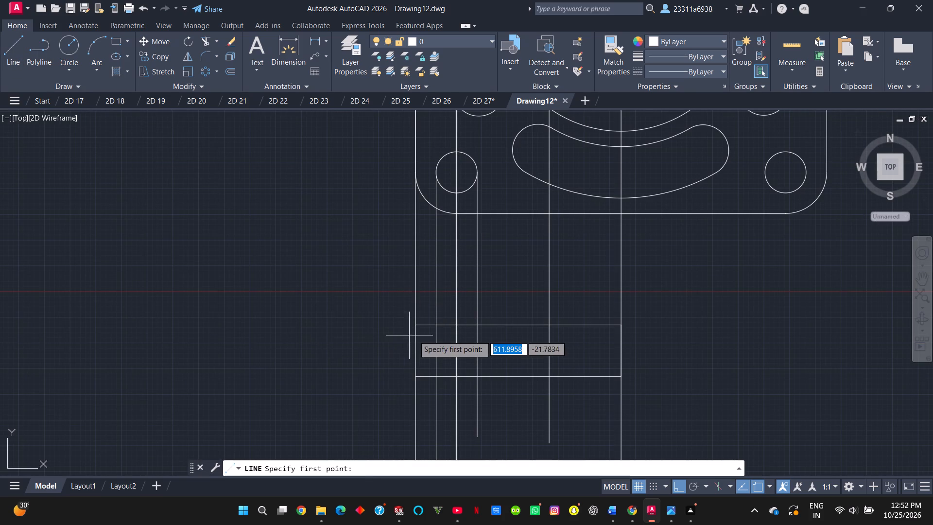
left_click(417, 327)
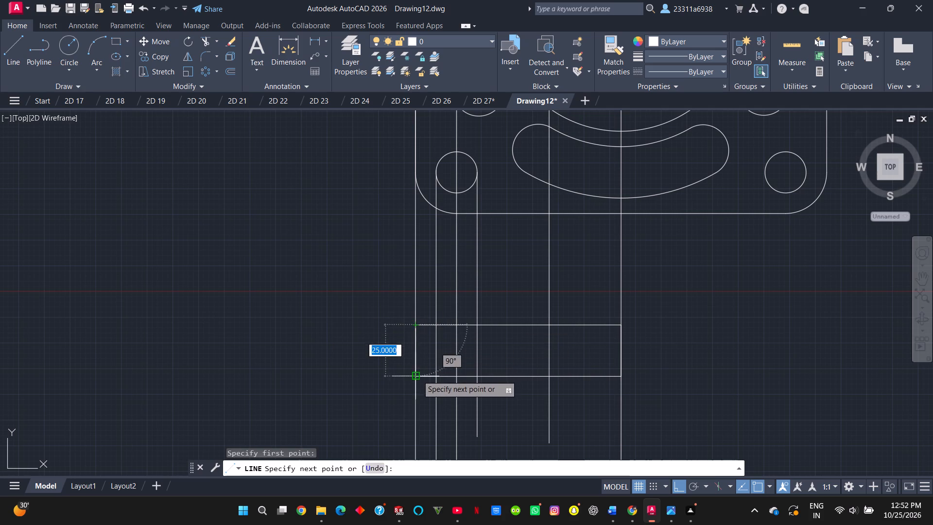
left_click(417, 375)
left_click(435, 375)
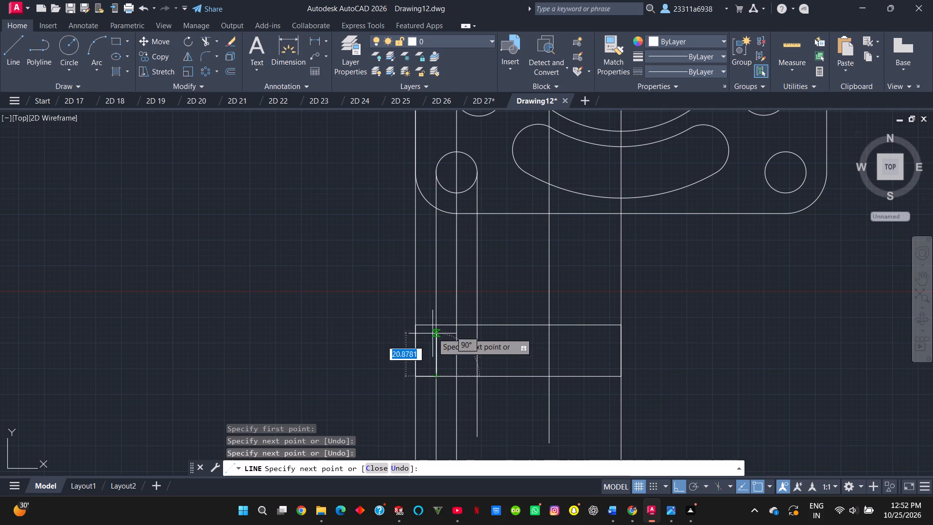
left_click(434, 323)
left_click(455, 323)
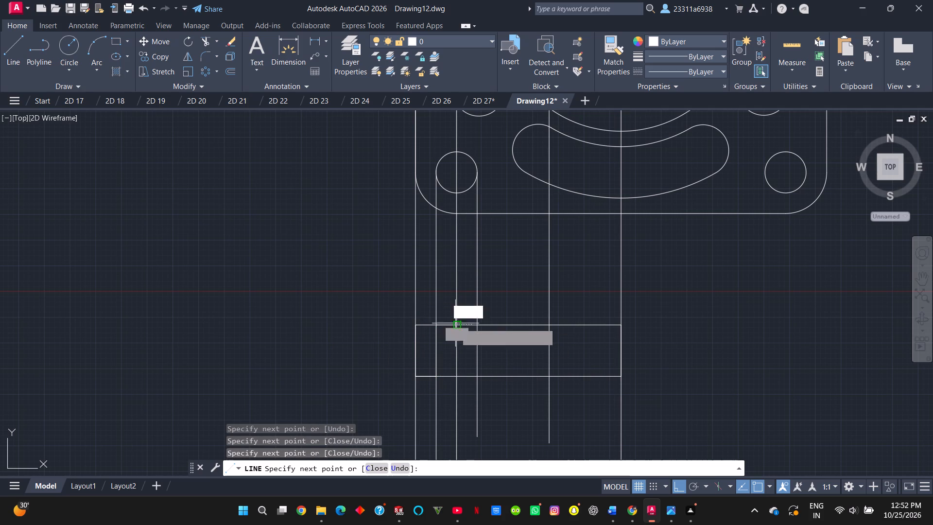
left_click(455, 376)
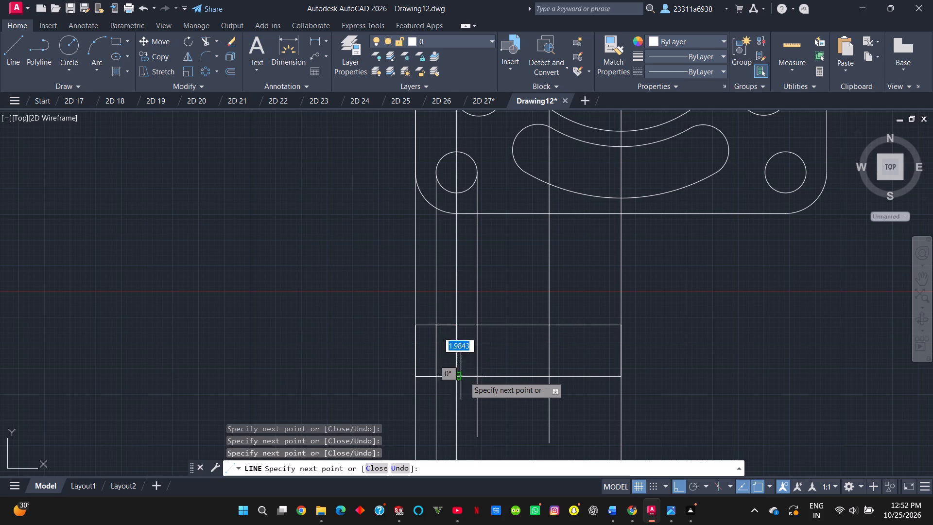
left_click(477, 376)
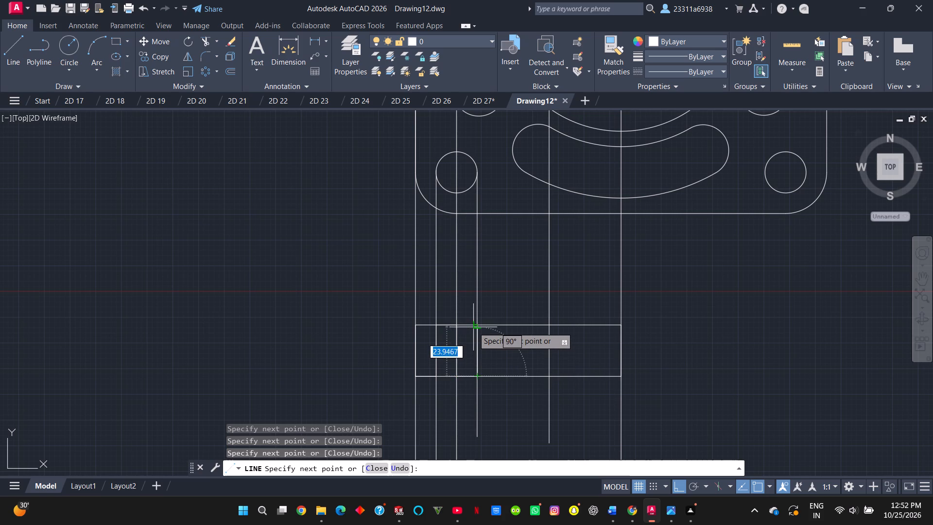
left_click(477, 329)
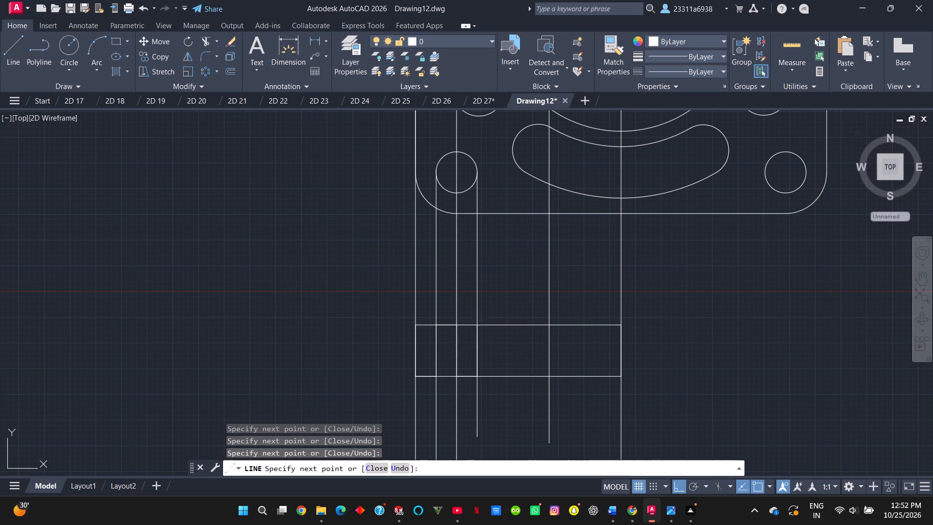
left_click(548, 323)
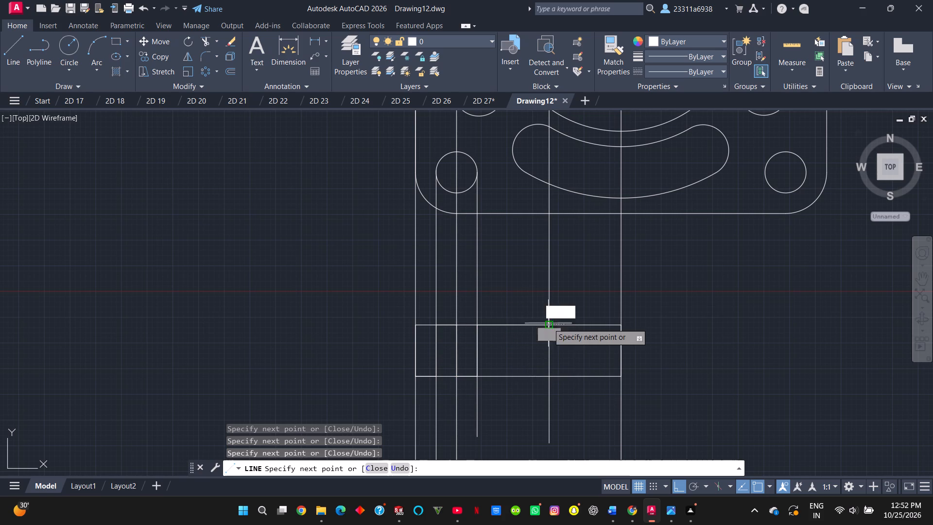
left_click(550, 375)
key("Escape")
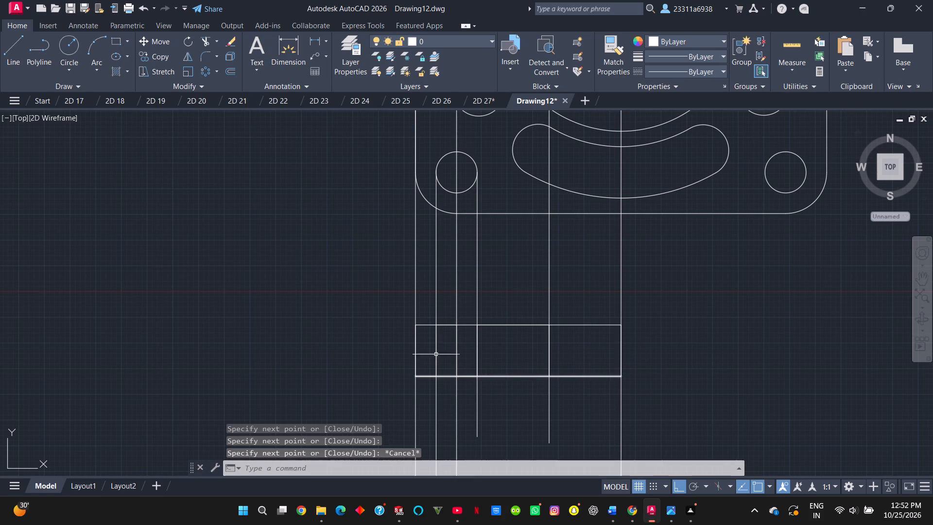
Erase the five vertical projection lines for the plate's left edge, the corner hole and the bore, keeping the central vertical line.
left_click(416, 302)
key("Delete")
key("Insert")
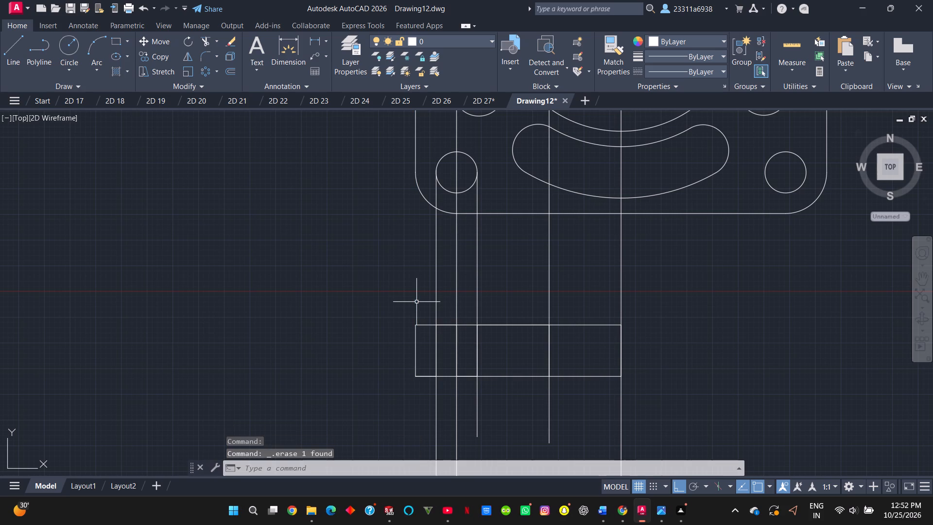
left_click(435, 303)
key("Delete")
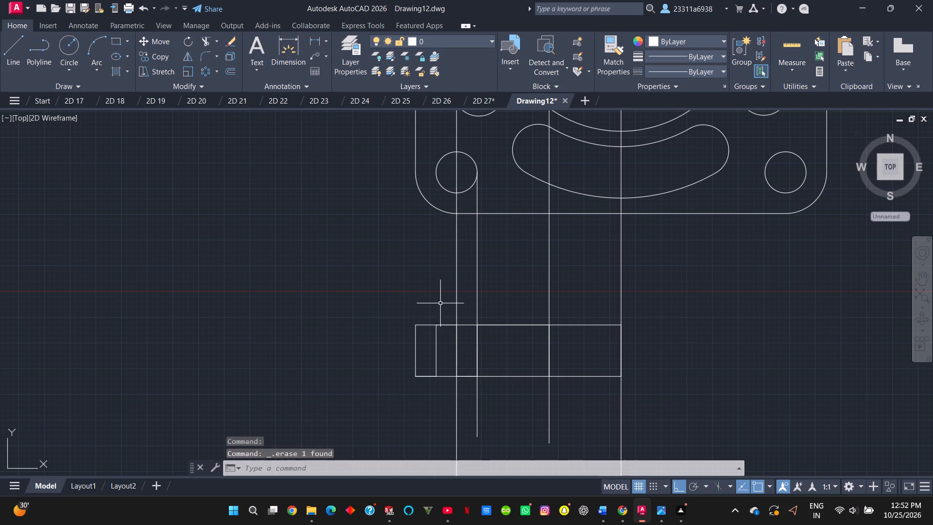
left_click(455, 303)
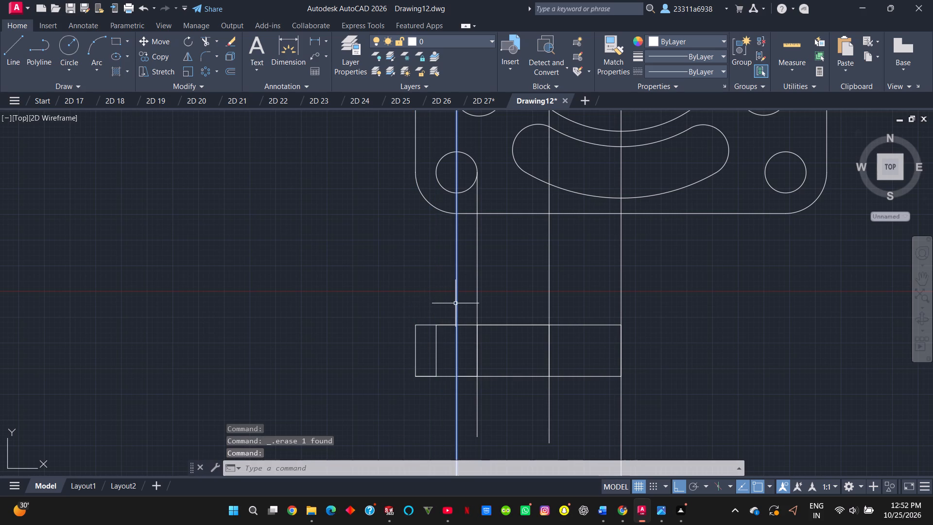
key("Delete")
left_click(476, 309)
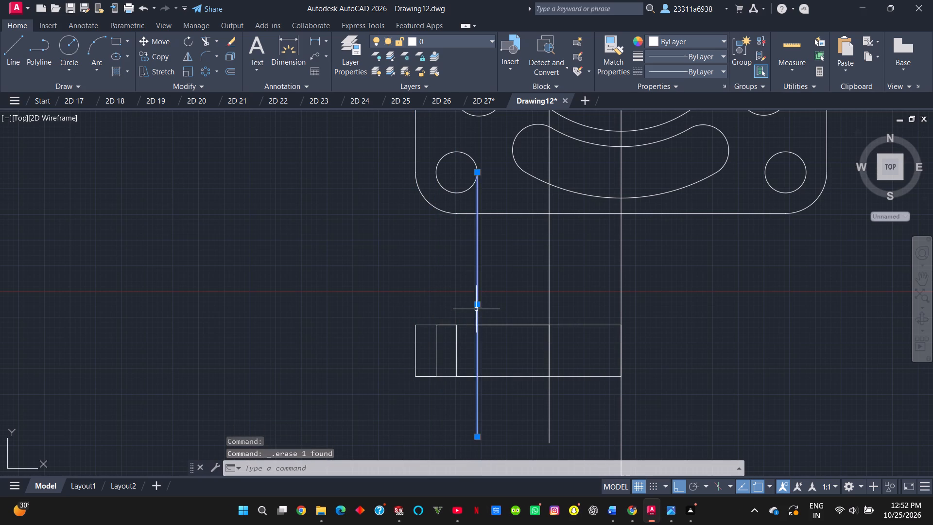
key("Delete")
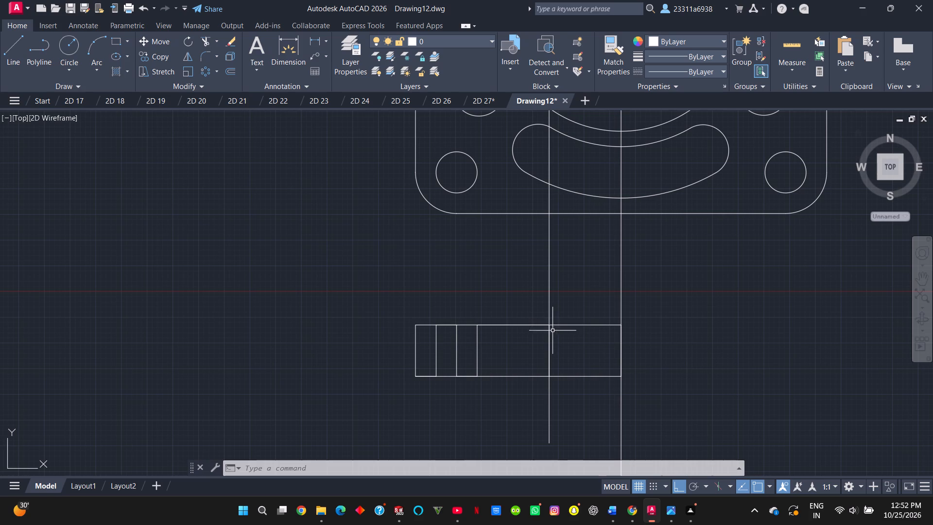
left_click(550, 310)
key("Delete")
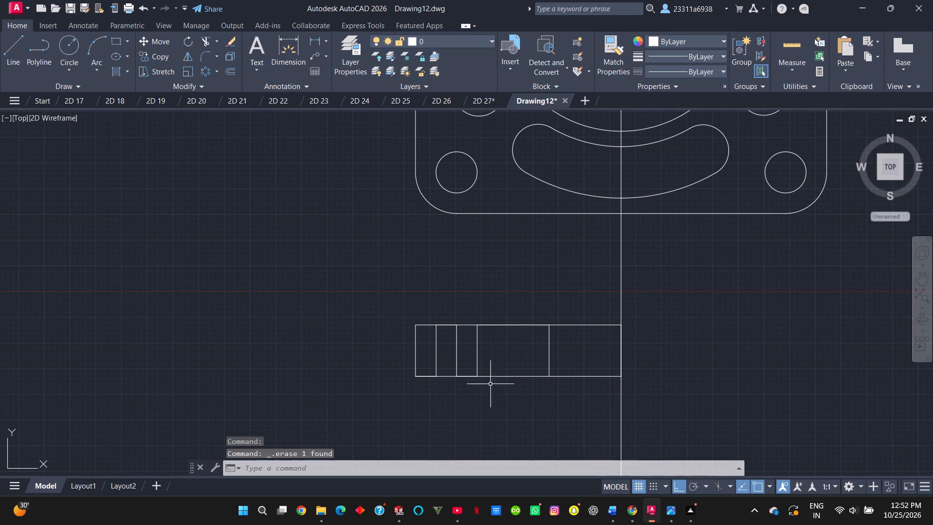
Hatch the bottom view's solid regions with ANSI31, left of the corner hole and between the hole and the bore.
left_click(118, 74)
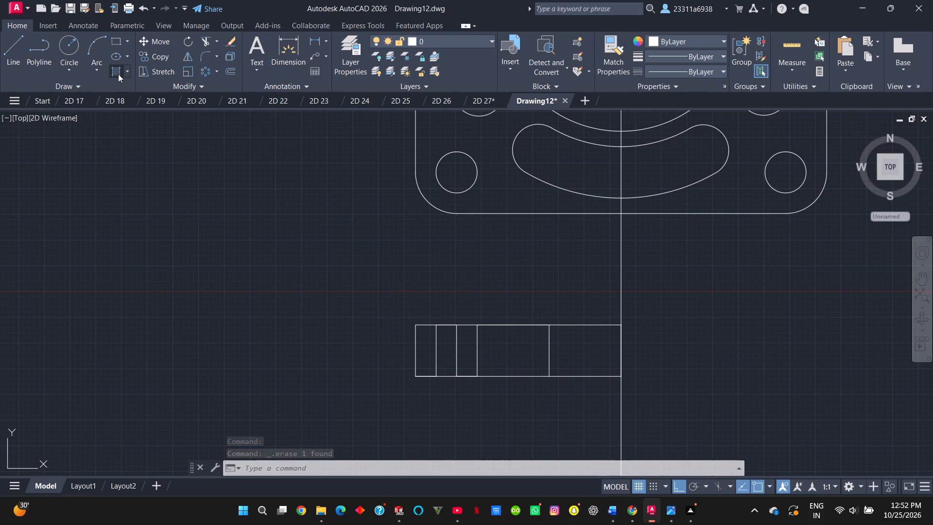
left_click(420, 347)
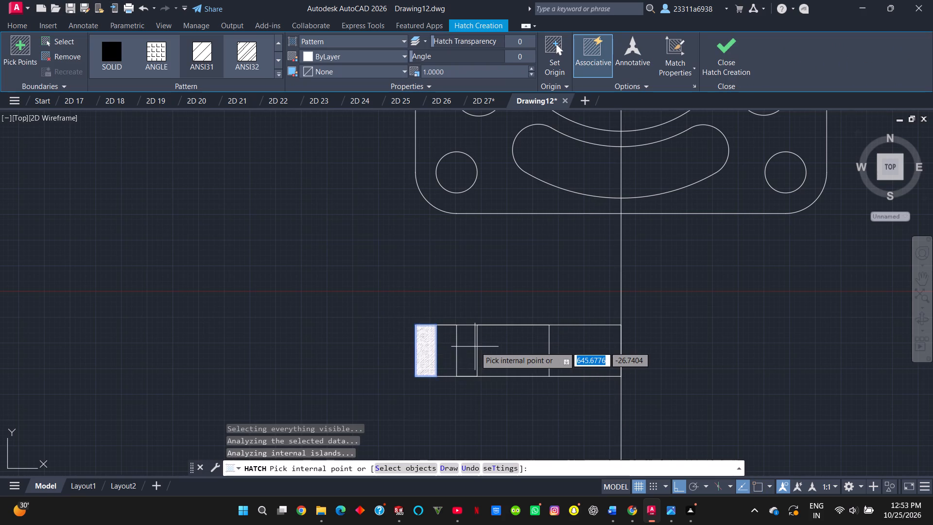
left_click(503, 350)
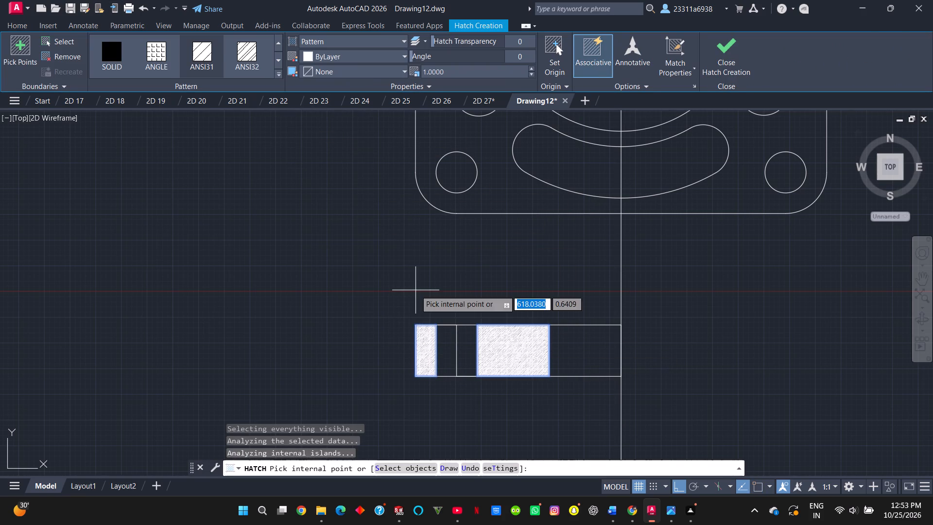
key("Return")
Adjust the bottom view's hatch scale, trying 30 and 25 before settling on 20, and deselect the hatch.
double_click(507, 349)
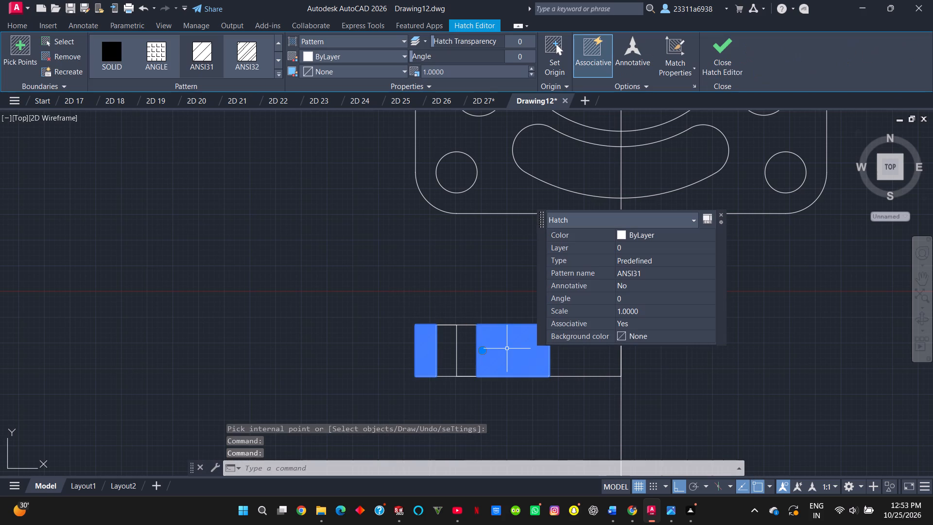
left_click(639, 308)
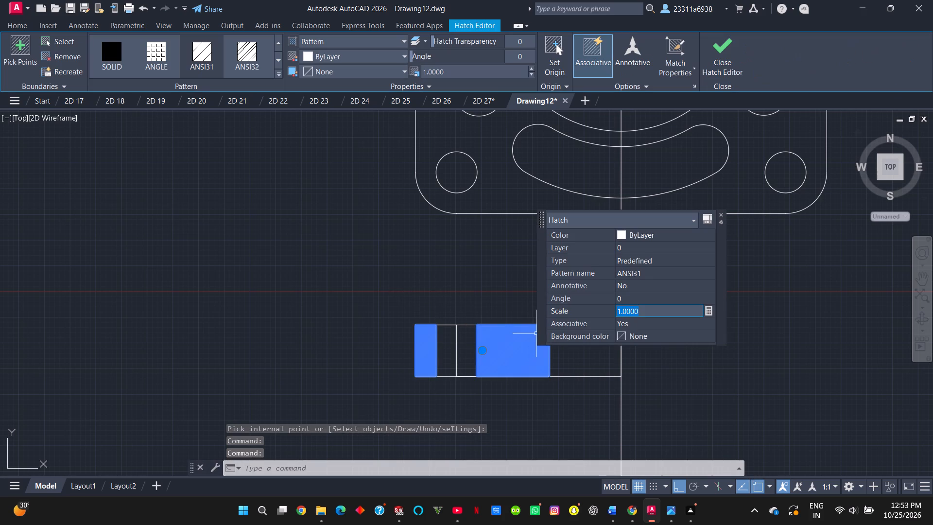
type("30")
key("Return")
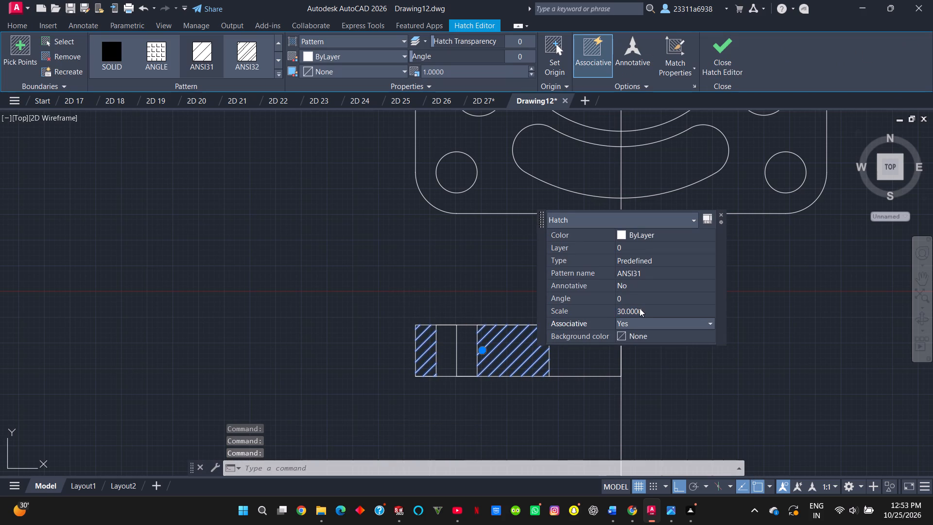
left_click(647, 310)
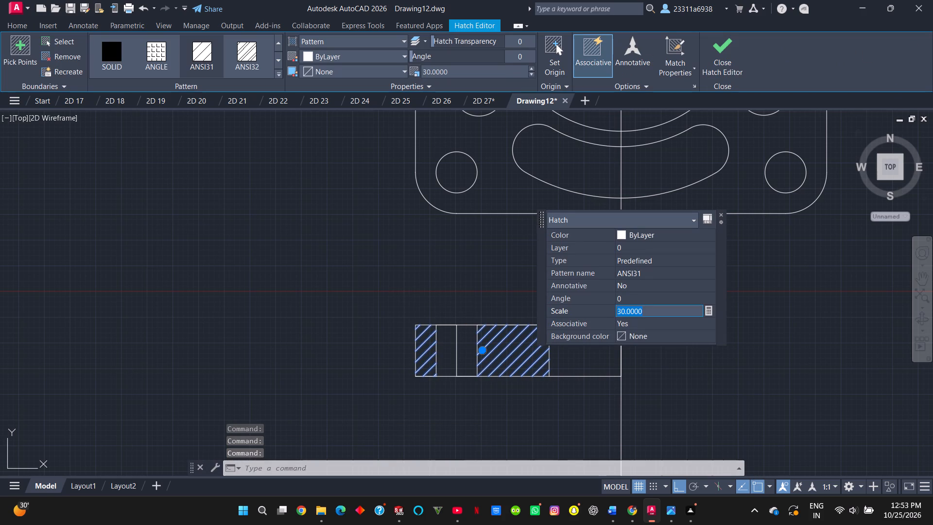
type("25")
key("Return")
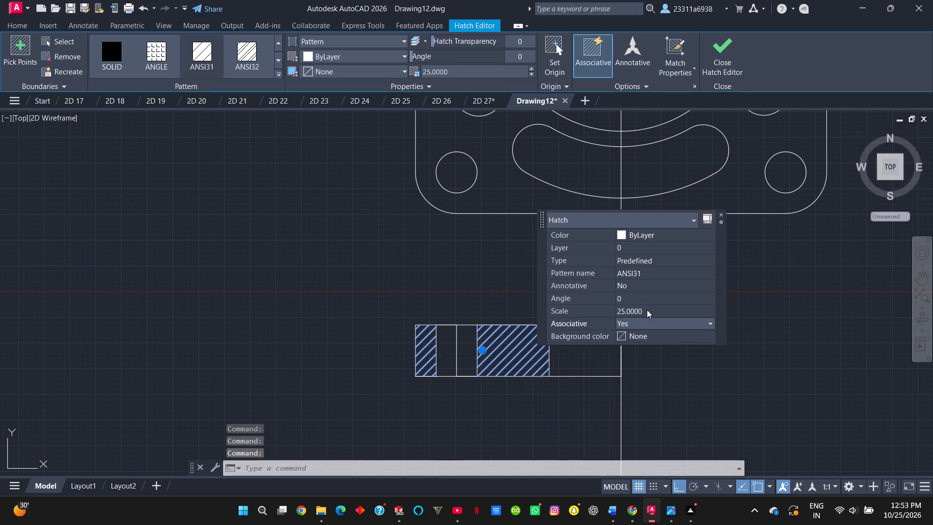
left_click(647, 310)
type("20")
key("Return")
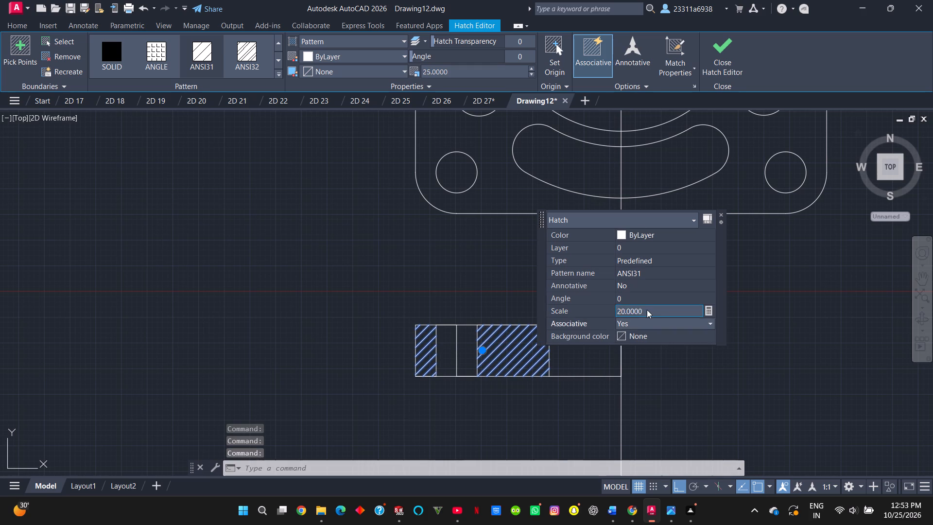
left_click(540, 405)
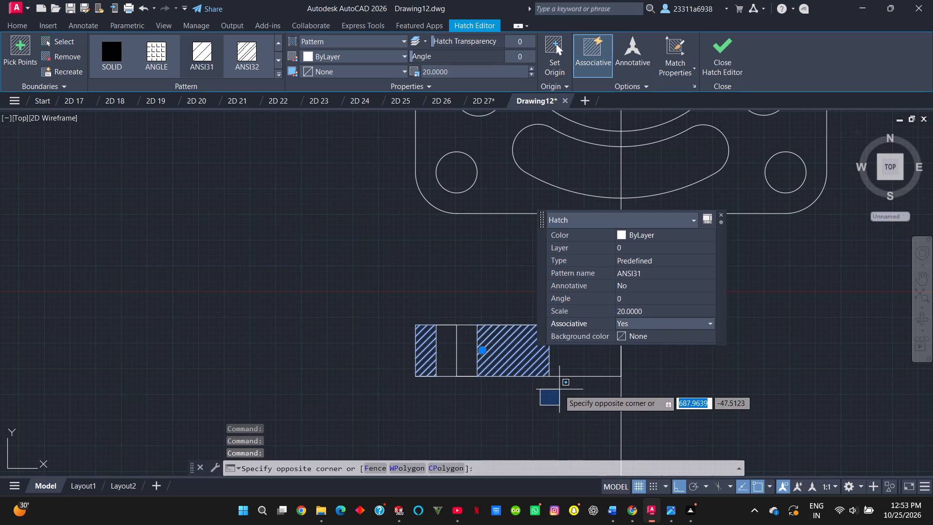
key("Escape")
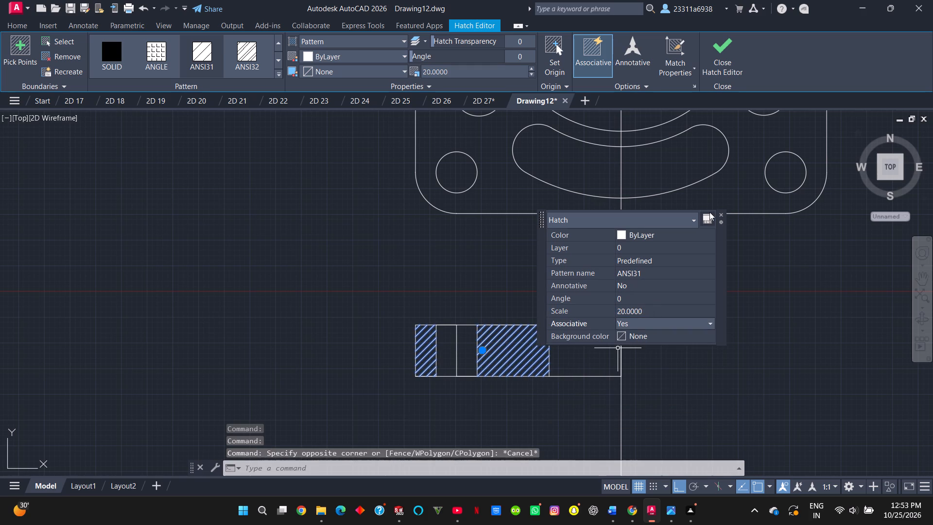
left_click(720, 214)
key("Escape")
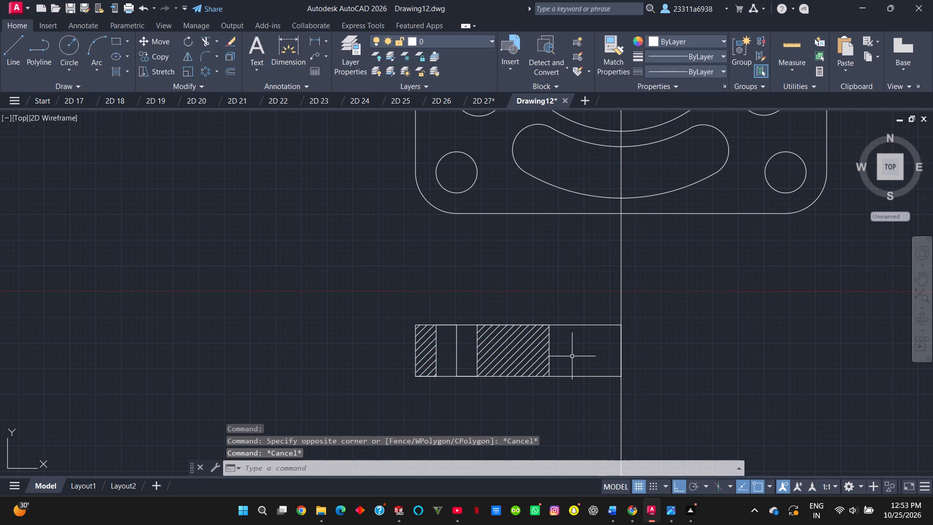
Mirror the hatched left half of the bottom view about its vertical central edge, keeping the source objects.
left_click_drag(605, 393, 380, 332)
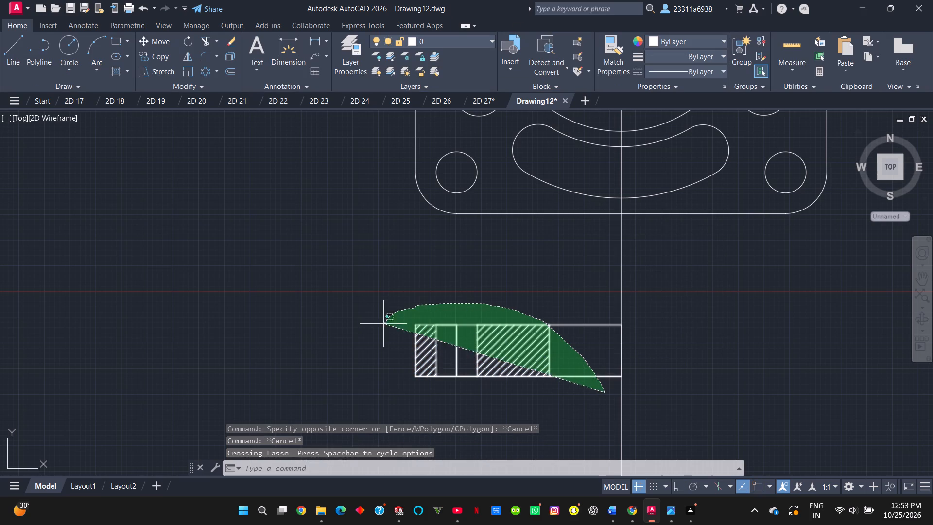
left_click_drag(380, 332, 401, 413)
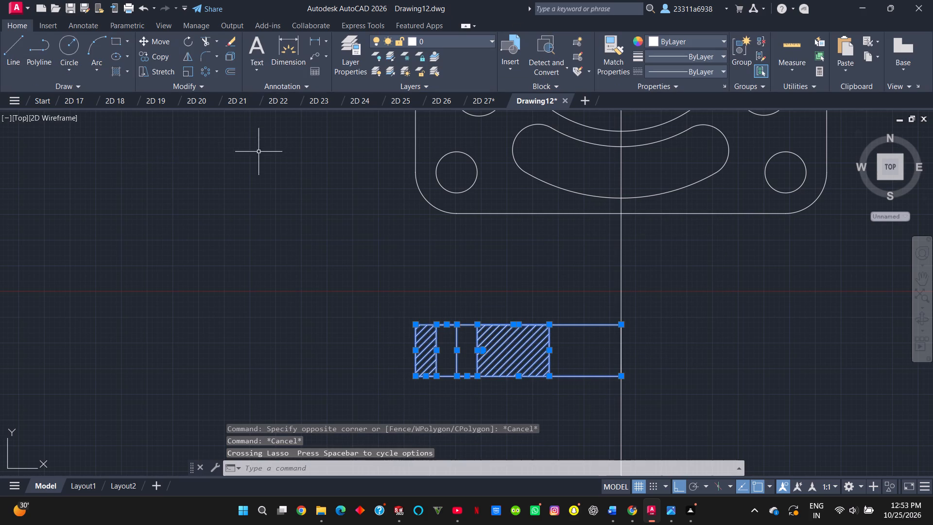
type("mi")
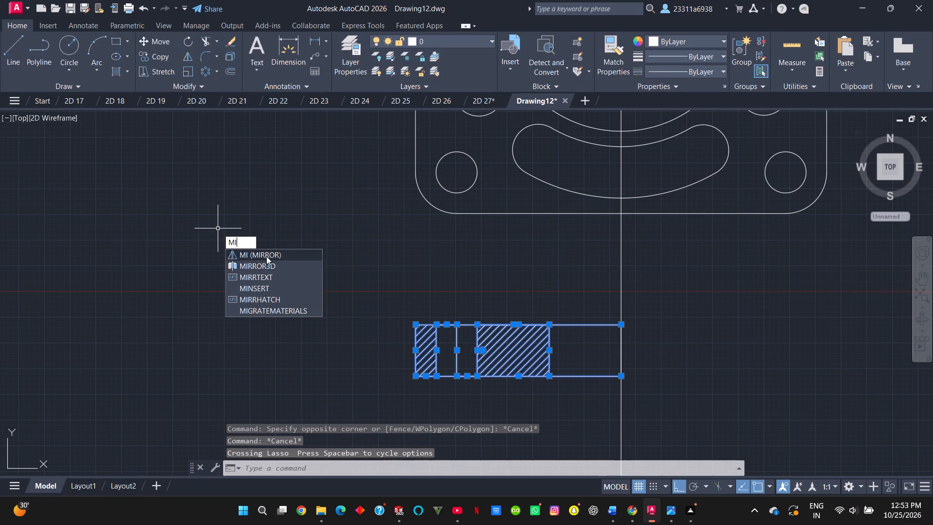
left_click(269, 251)
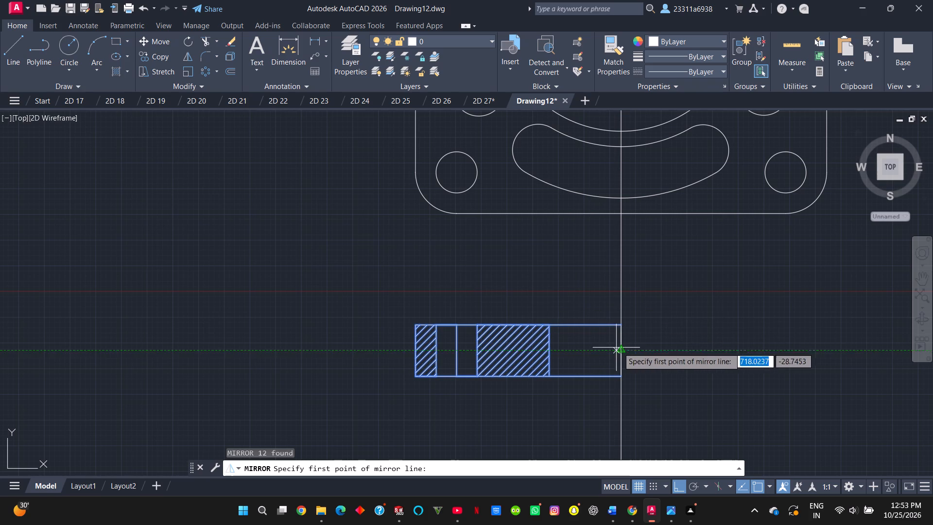
left_click(620, 348)
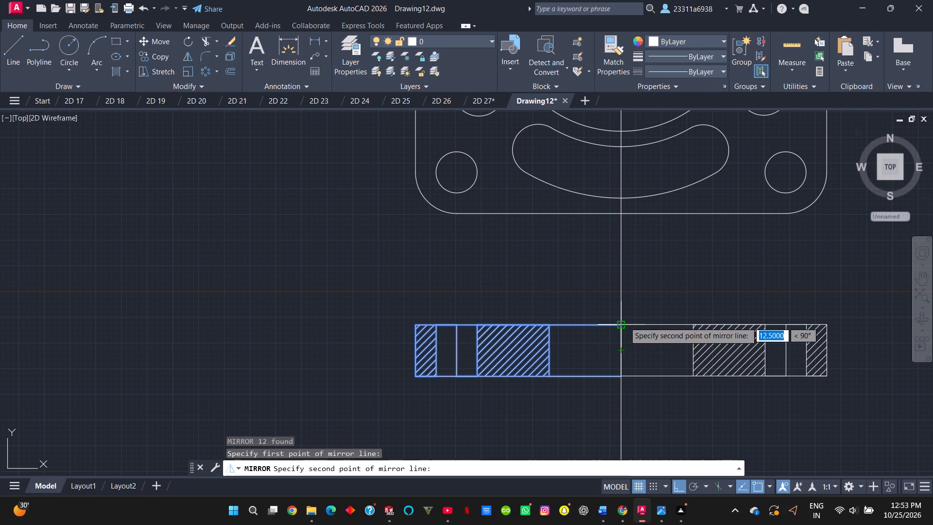
left_click(624, 322)
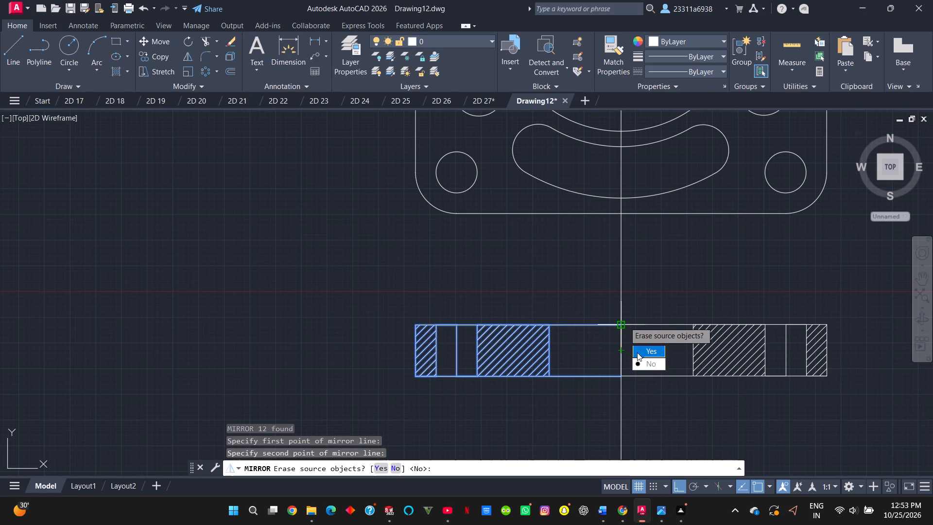
left_click(646, 364)
key("Escape")
Erase the vertical projection line below the front view's centre and the vertical and long horizontal construction lines crossing its bore.
scroll(642, 374, "down", 1)
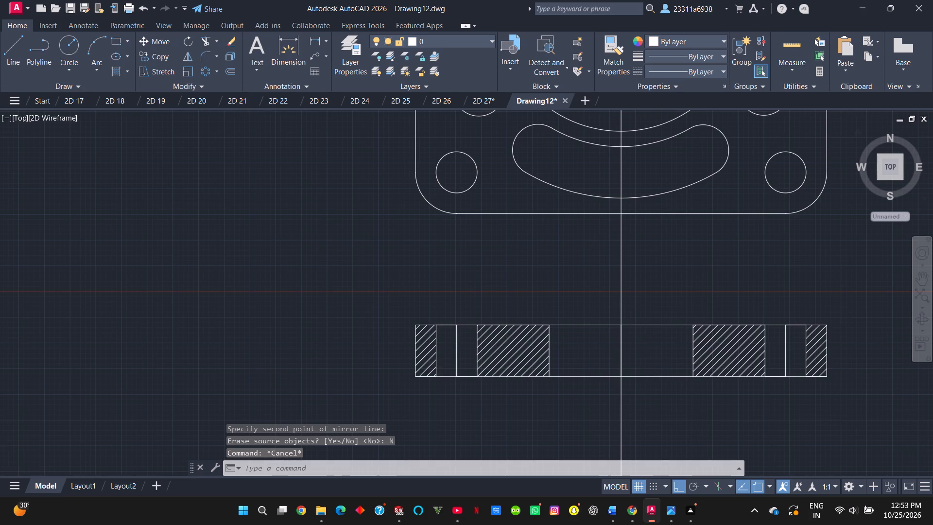
left_click(630, 318)
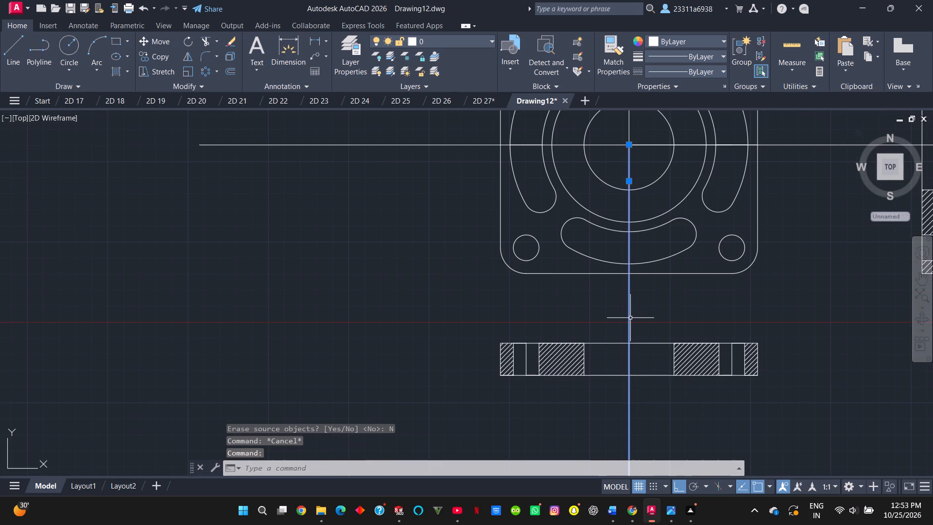
key("Delete")
left_click(646, 143)
key("Delete")
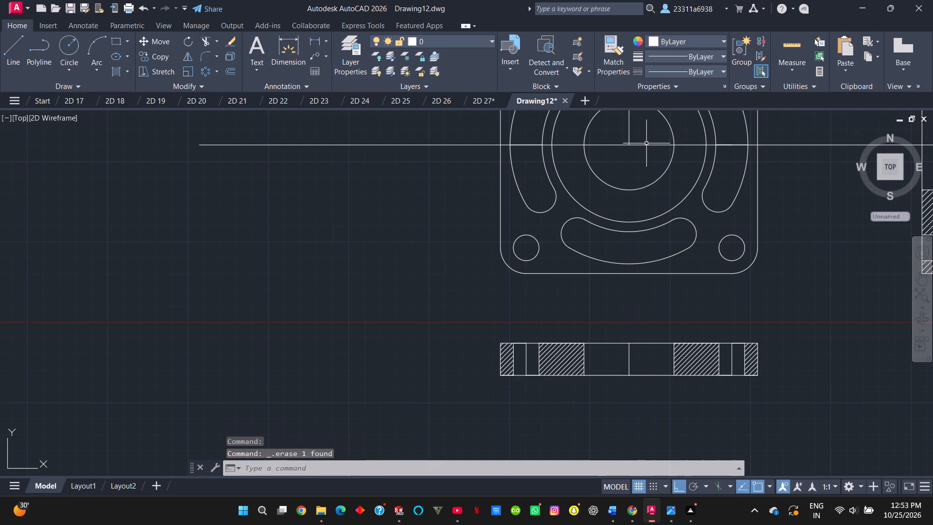
left_click(629, 130)
key("Delete")
left_click(615, 147)
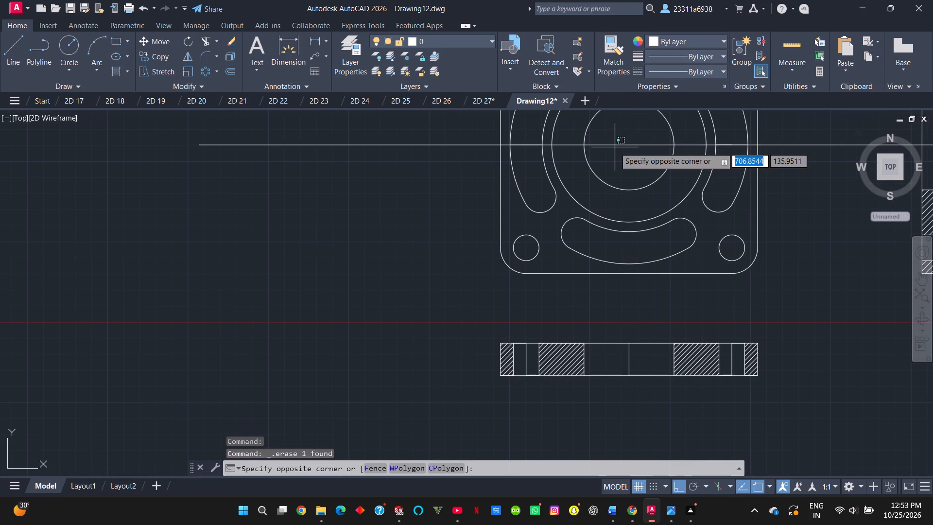
left_click(616, 142)
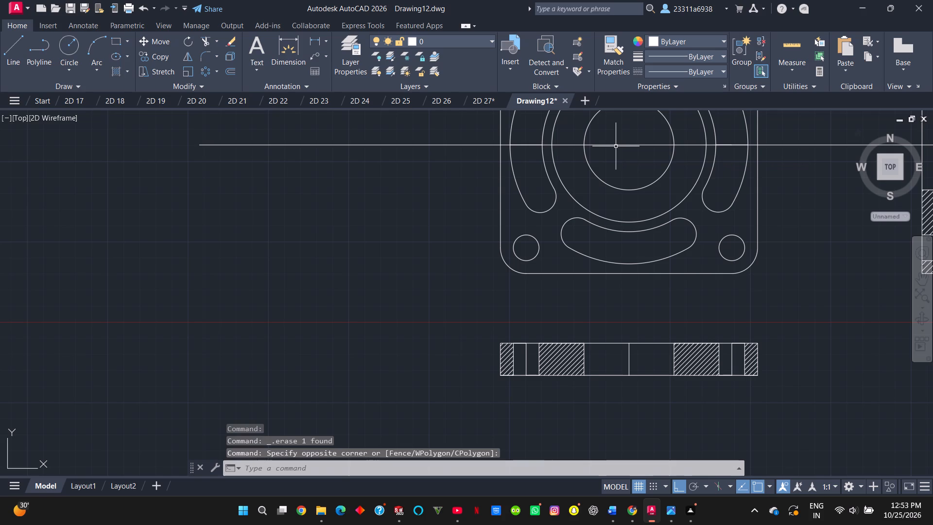
left_click(618, 145)
key("Delete")
Erase the leftover short horizontal line segments inside the front view's right and left curved slots.
scroll(667, 167, "down", 2)
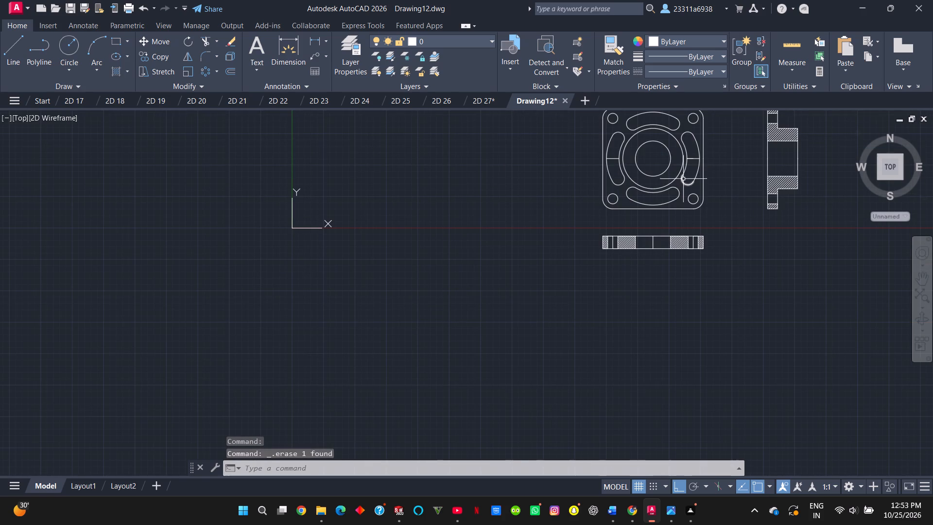
middle_click_drag(721, 161, 680, 241)
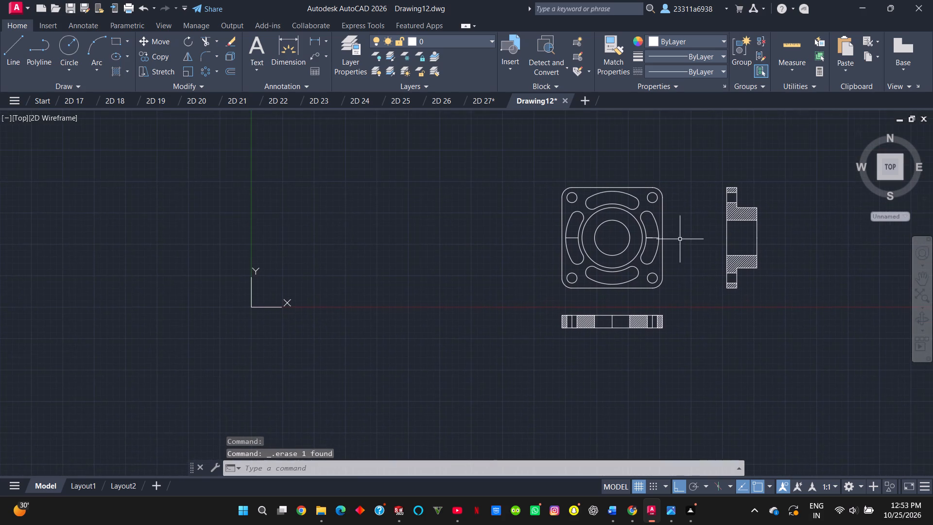
scroll(680, 237, "up", 1)
left_click(634, 239)
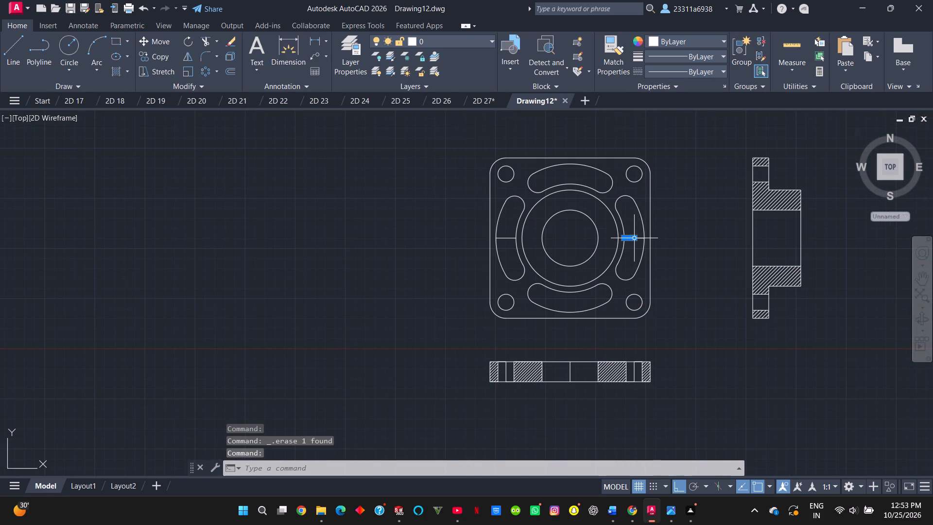
key("Delete")
double_click(682, 239)
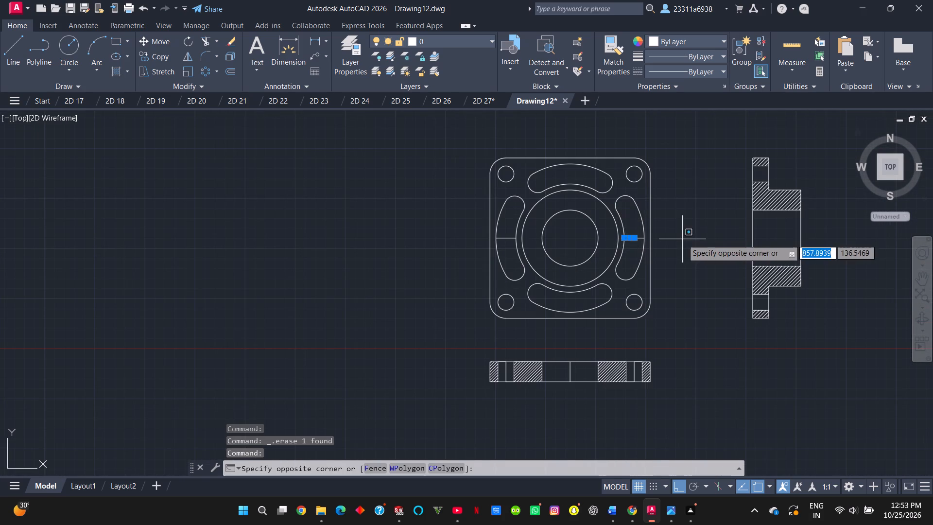
scroll(633, 239, "up", 4)
left_click(634, 299)
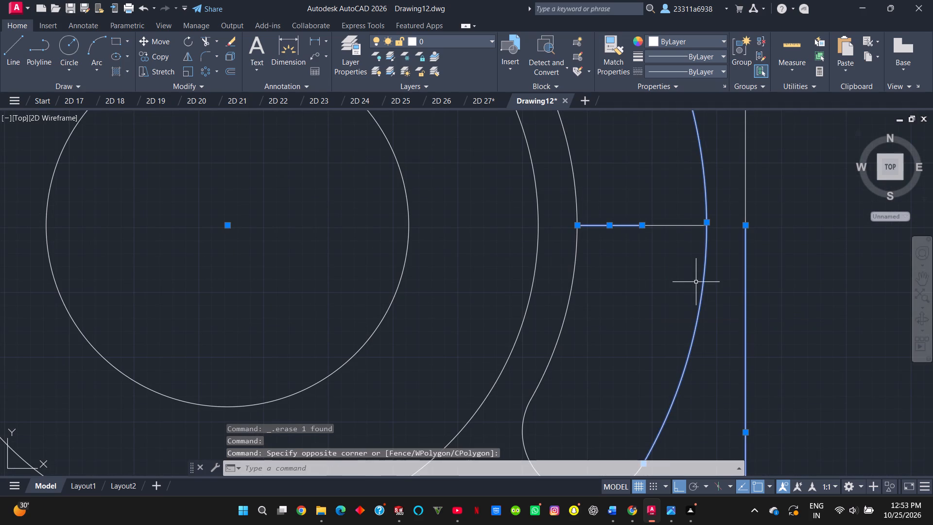
key("Escape")
left_click(665, 226)
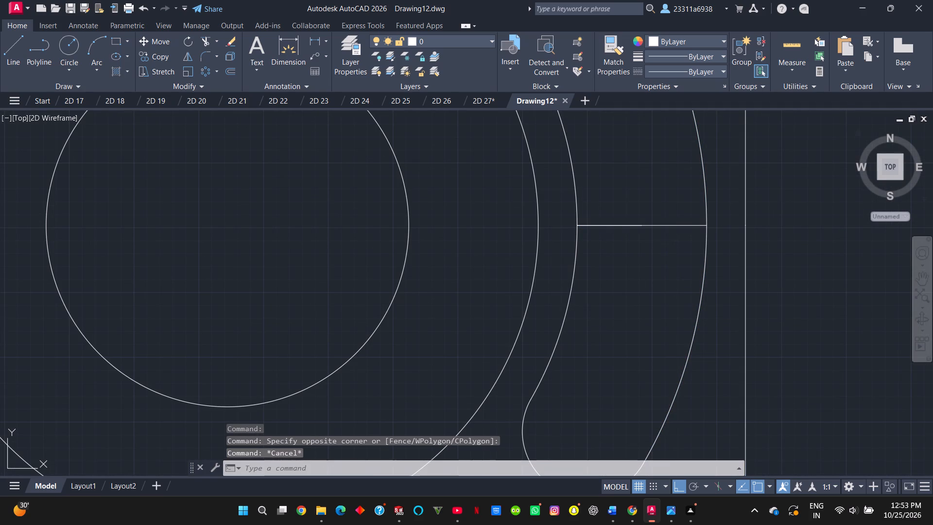
key("Delete")
left_click(624, 227)
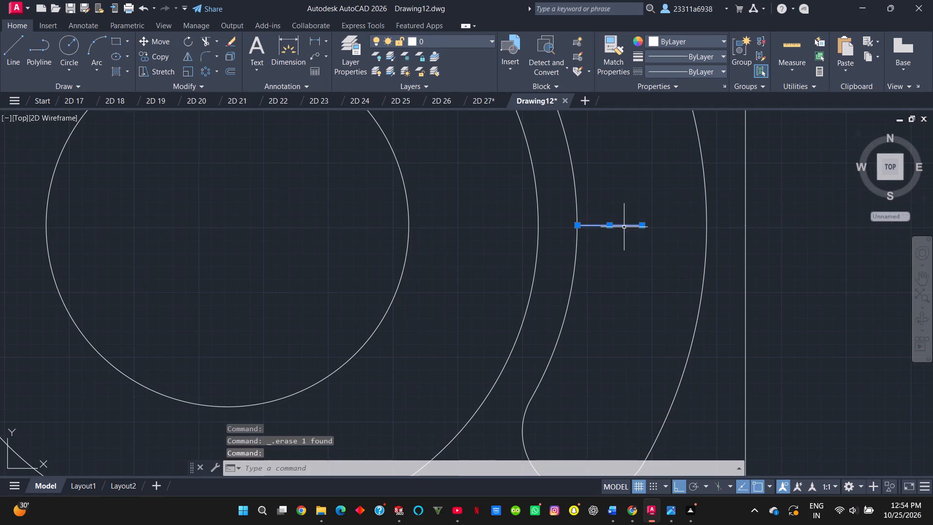
key("Delete")
scroll(629, 226, "down", 3)
left_click(431, 226)
key("Delete")
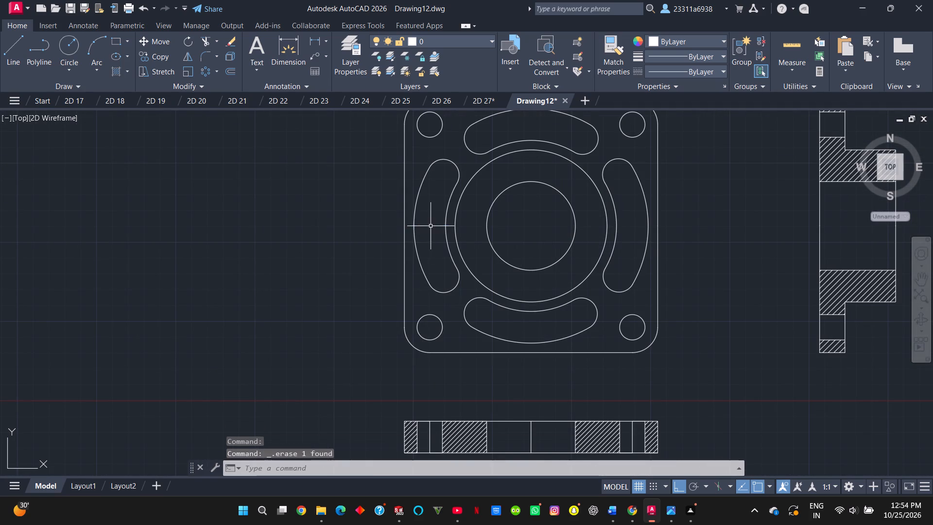
Save the drawing to the Desktop as a new file named 2d 28.
scroll(658, 249, "down", 2)
scroll(686, 247, "up", 1)
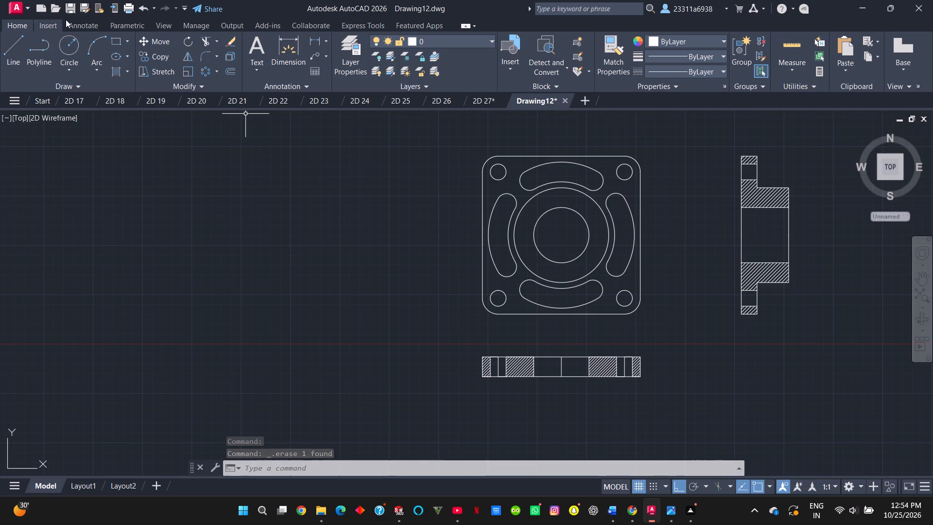
left_click(83, 12)
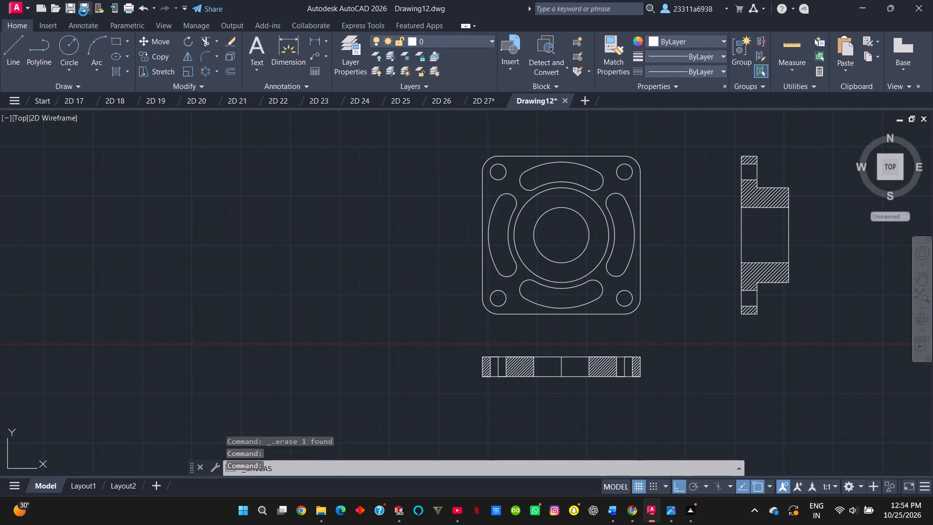
left_click(307, 227)
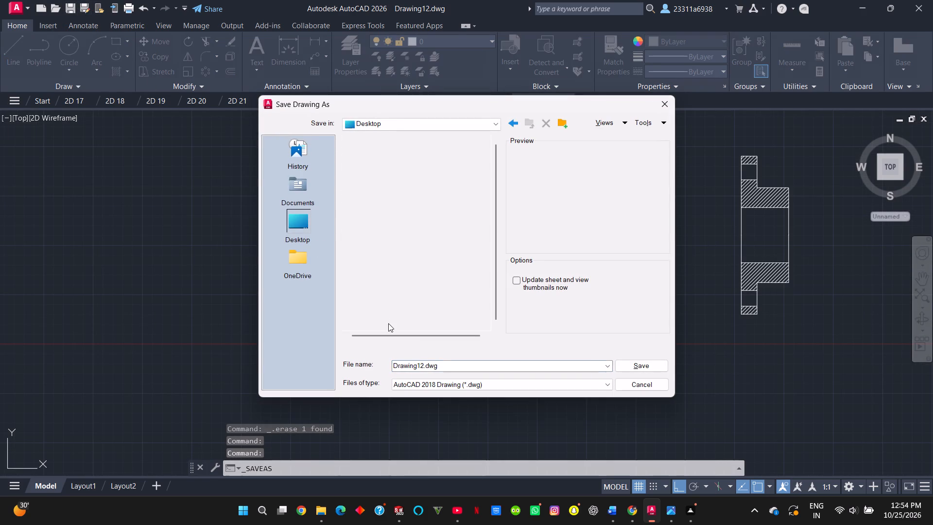
left_click(448, 362)
type("2d")
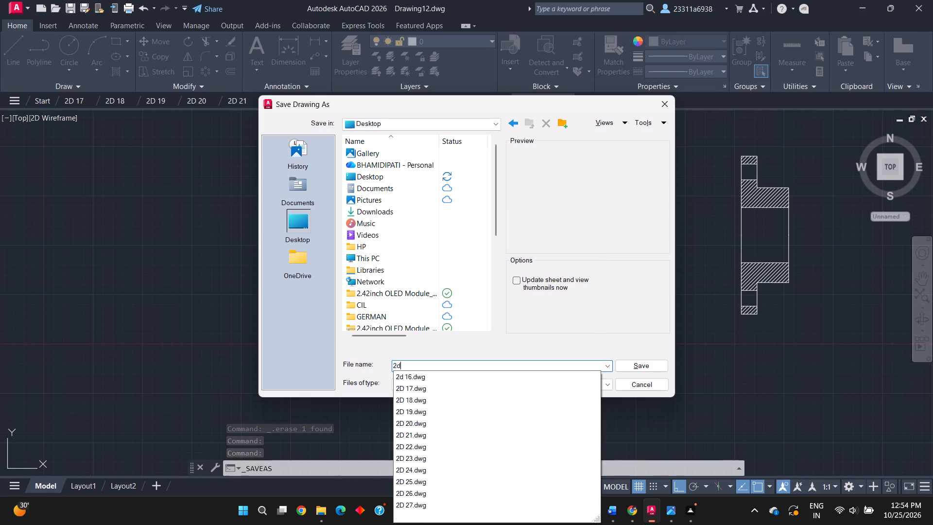
key("space")
type("28")
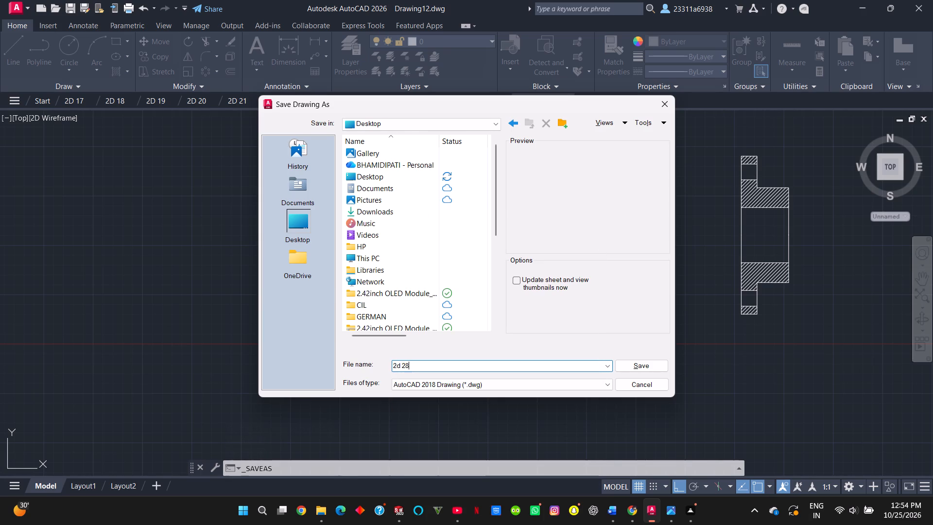
key("Return")
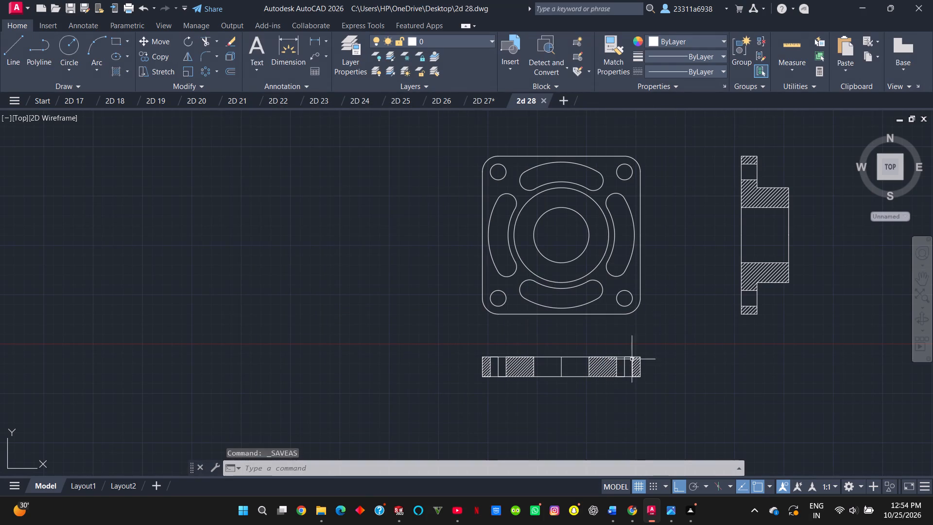